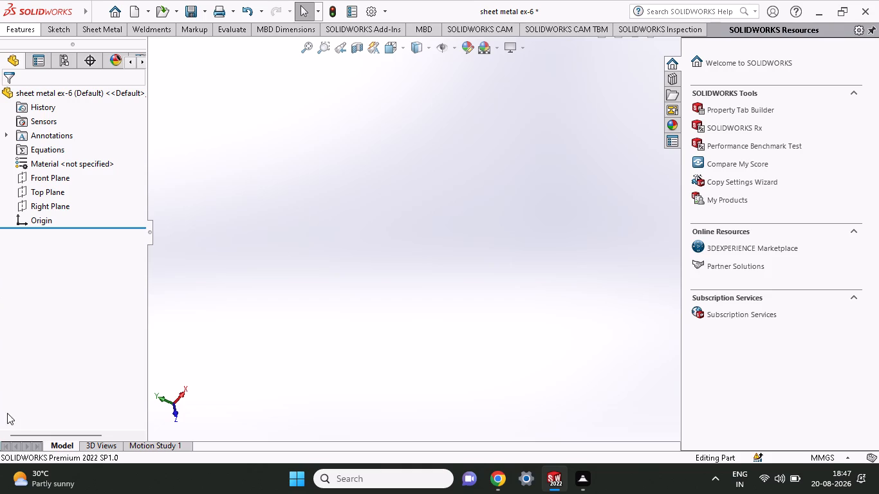
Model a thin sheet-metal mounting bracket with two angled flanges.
Start a sketch on the Top Plane and draw a corner rectangle about 137 mm wide below the origin.
left_click(37, 195)
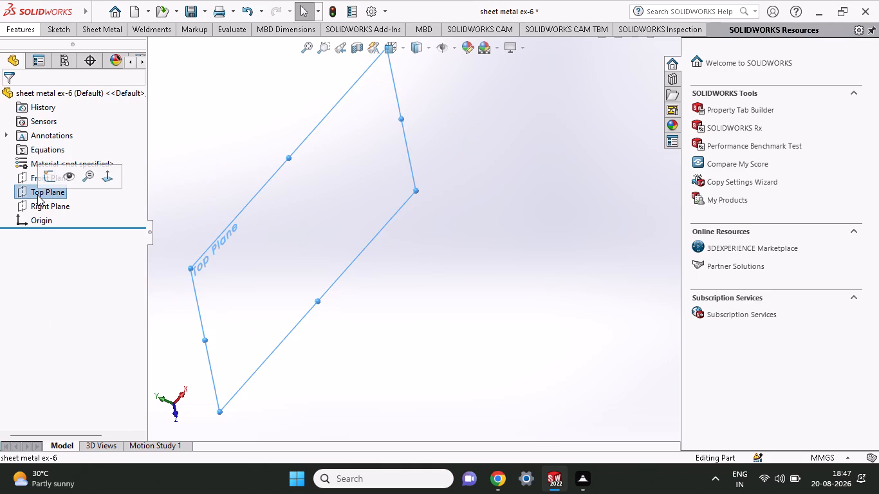
left_click(55, 173)
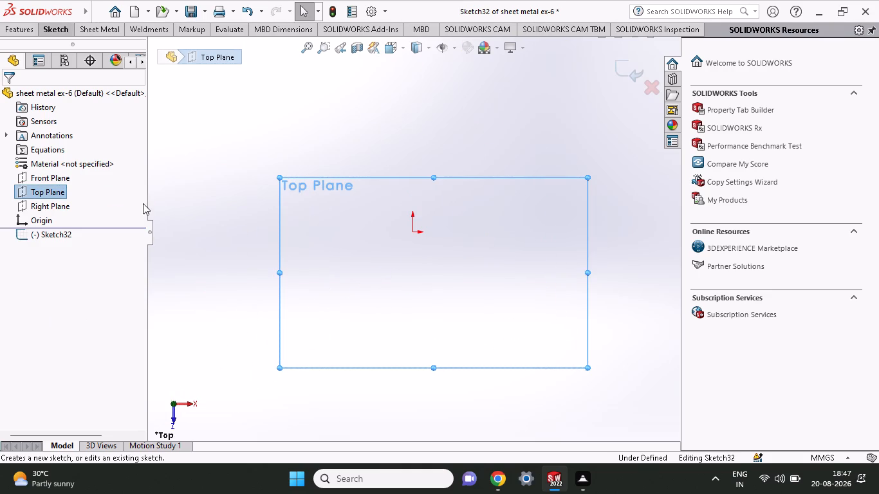
scroll(462, 223, "down", 2)
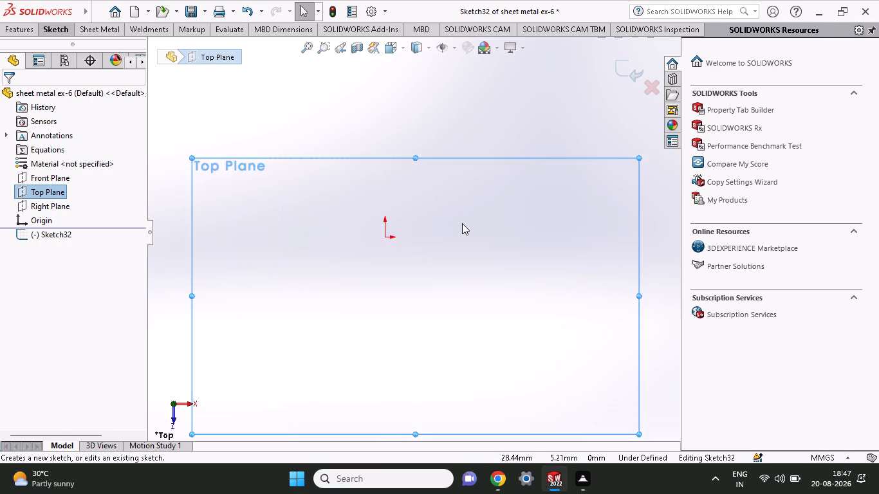
scroll(462, 223, "up", 4)
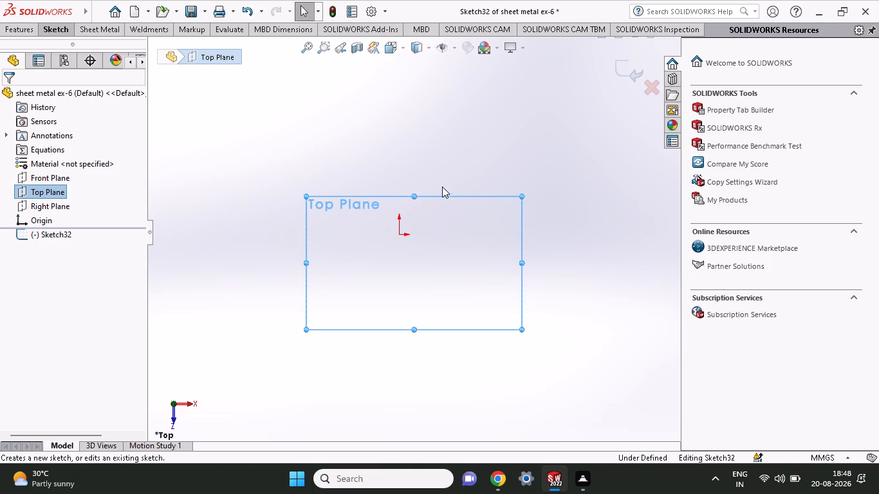
left_click(54, 23)
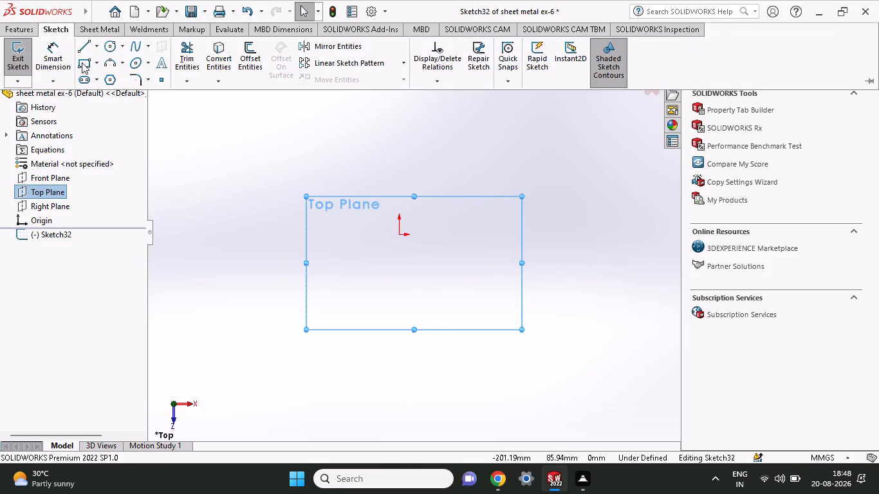
left_click(82, 62)
left_click(368, 257)
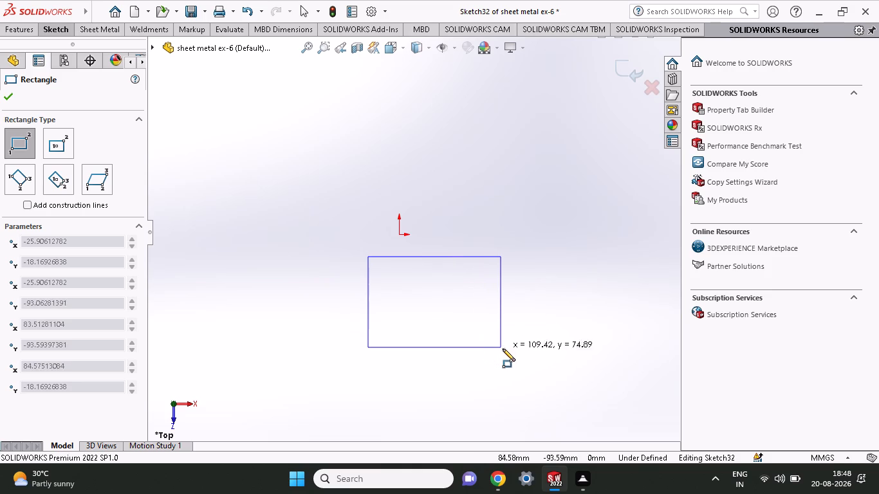
left_click(534, 361)
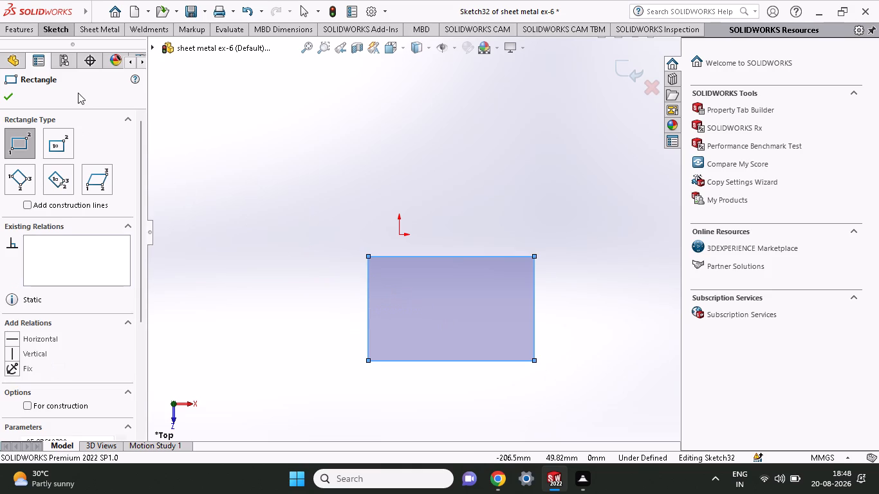
Dimension the rectangle 40 mm wide along its bottom edge and 25 mm high along its right edge.
left_click(47, 30)
left_click(66, 60)
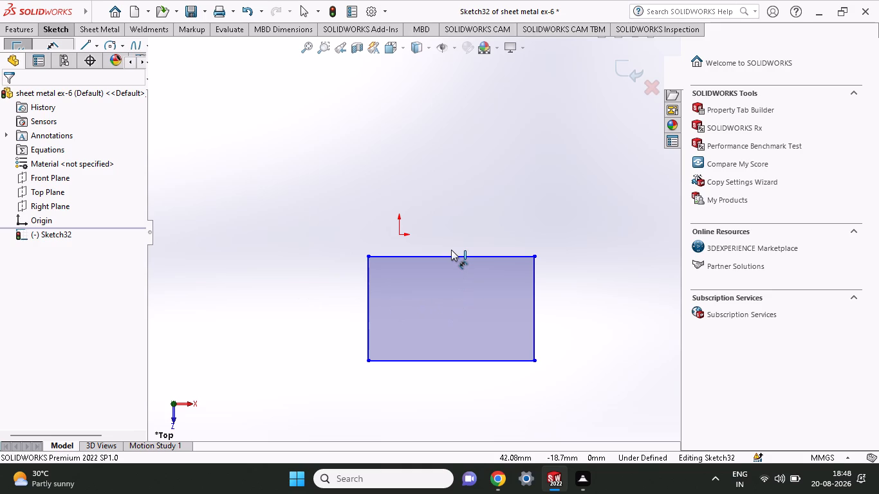
left_click(427, 358)
left_click(402, 398)
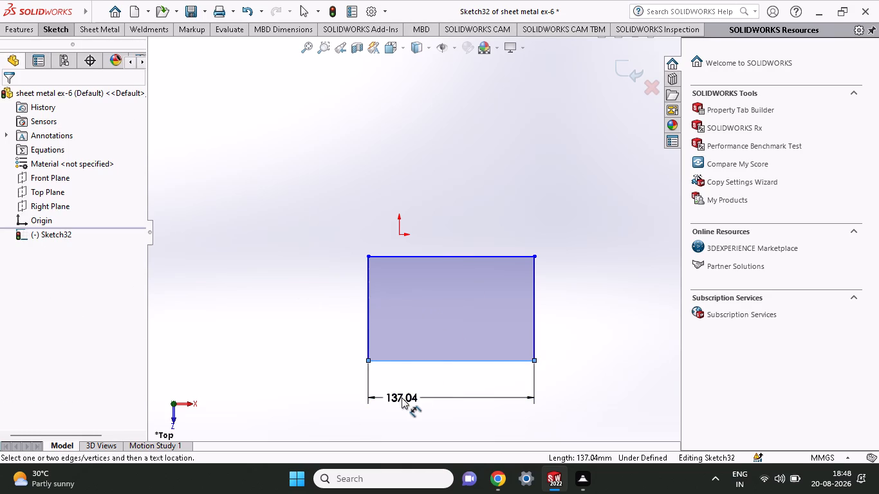
type("40")
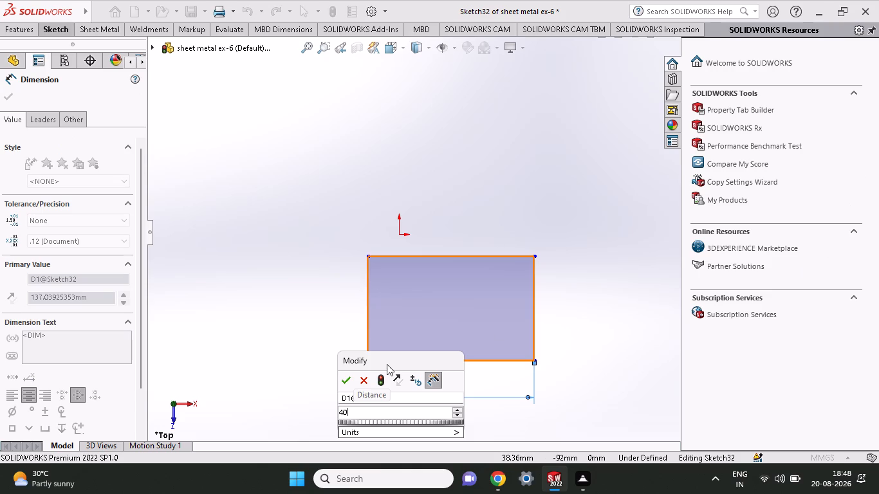
left_click(348, 374)
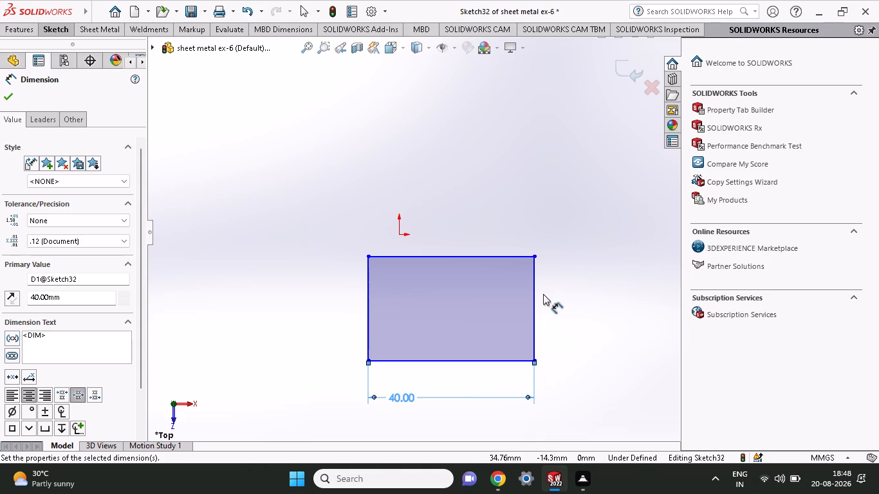
left_click(532, 331)
left_click(570, 332)
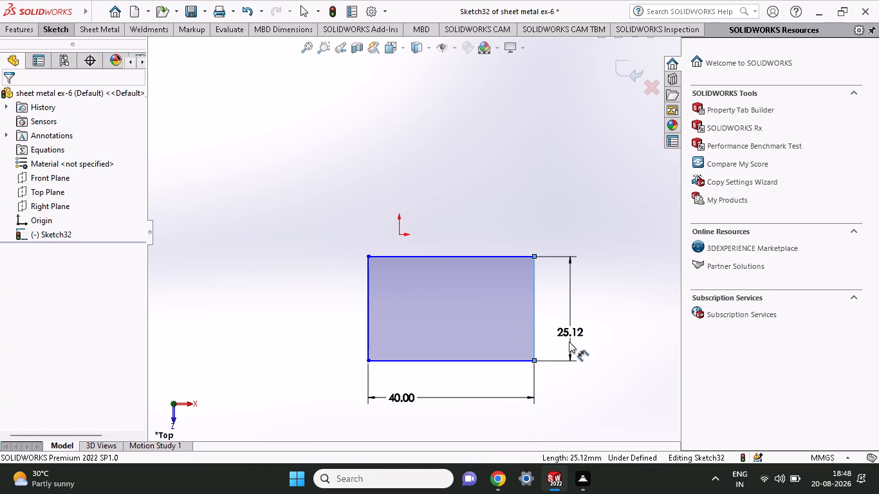
type("25")
key("Return")
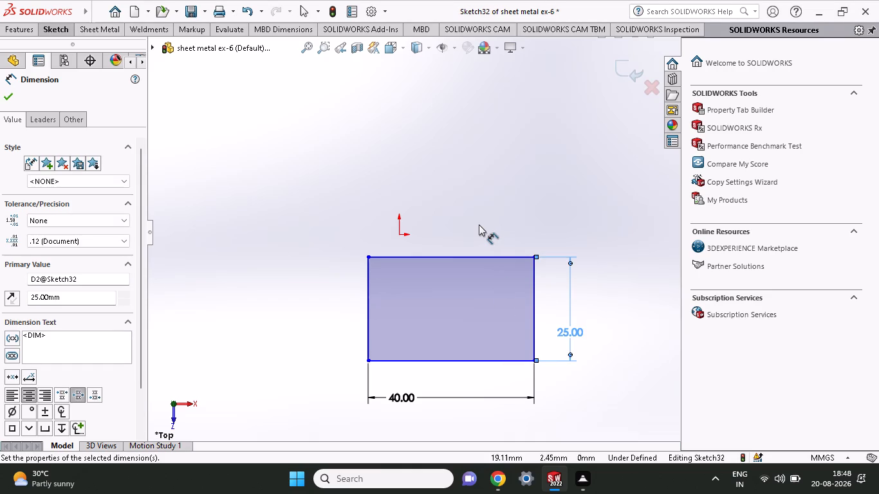
Add an equal-distance 10 mm sketch chamfer between the rectangle's right and top edges.
scroll(479, 224, "down", 2)
scroll(563, 282, "up", 2)
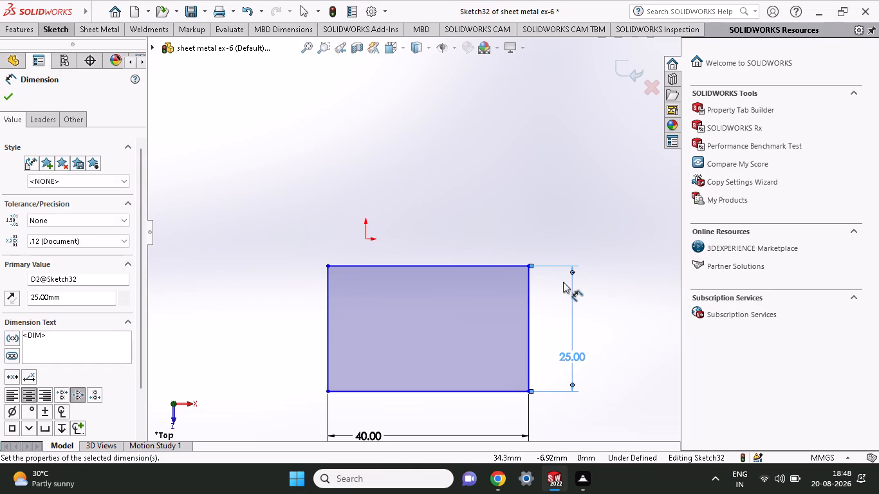
left_click(52, 28)
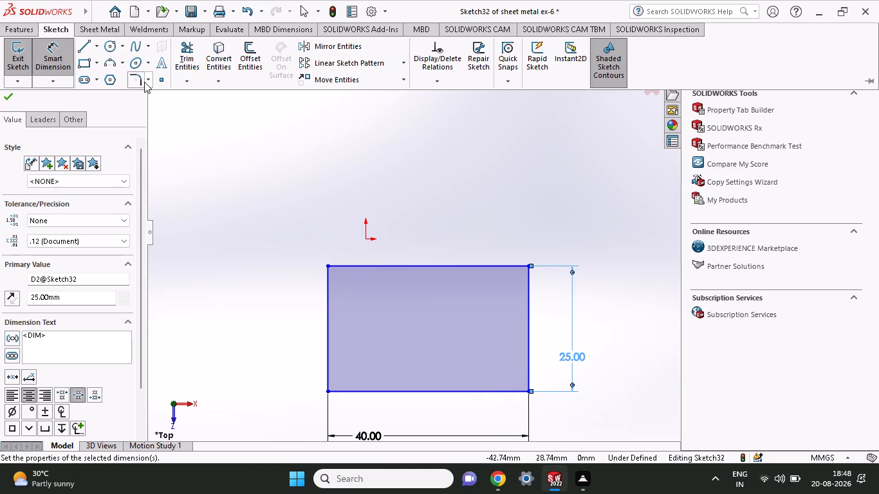
left_click(144, 82)
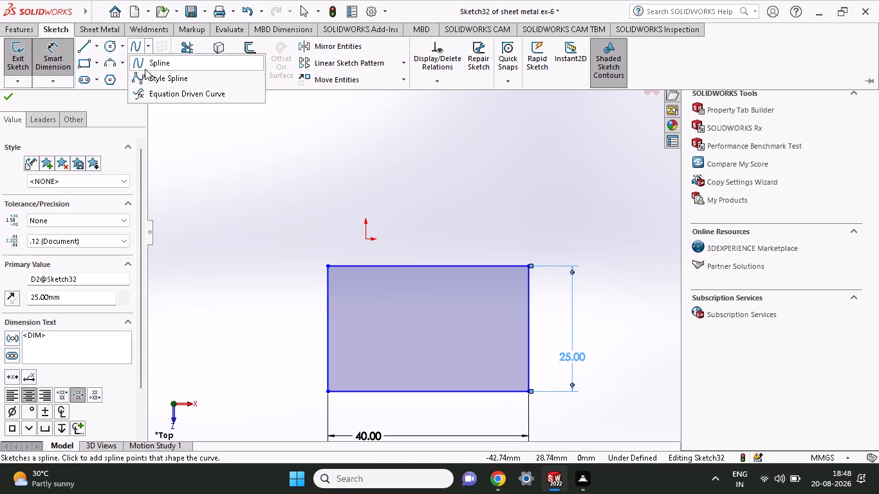
left_click(158, 170)
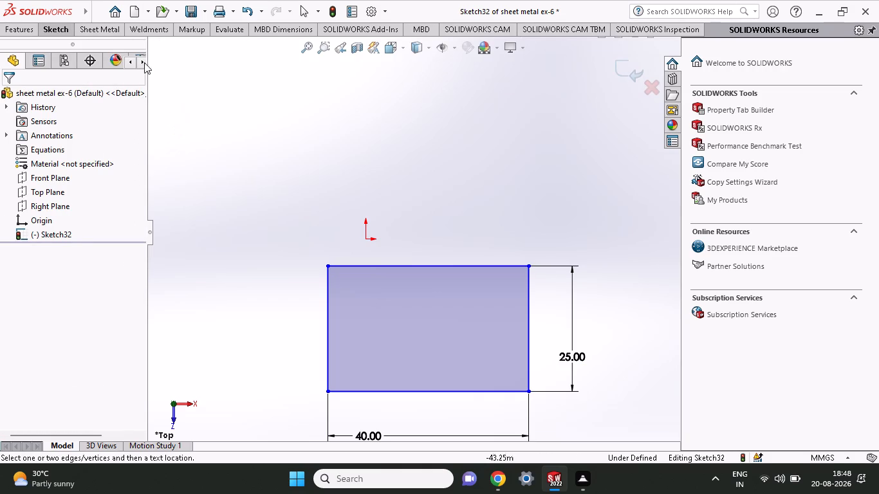
left_click(46, 32)
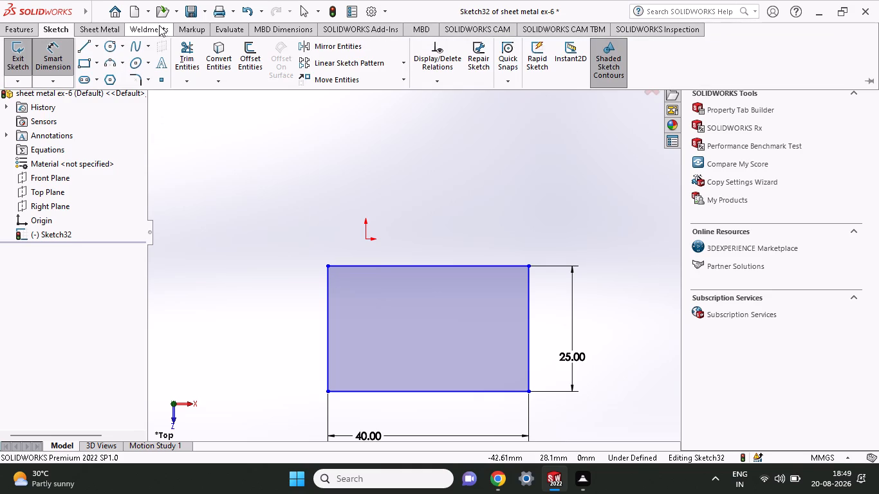
left_click(149, 82)
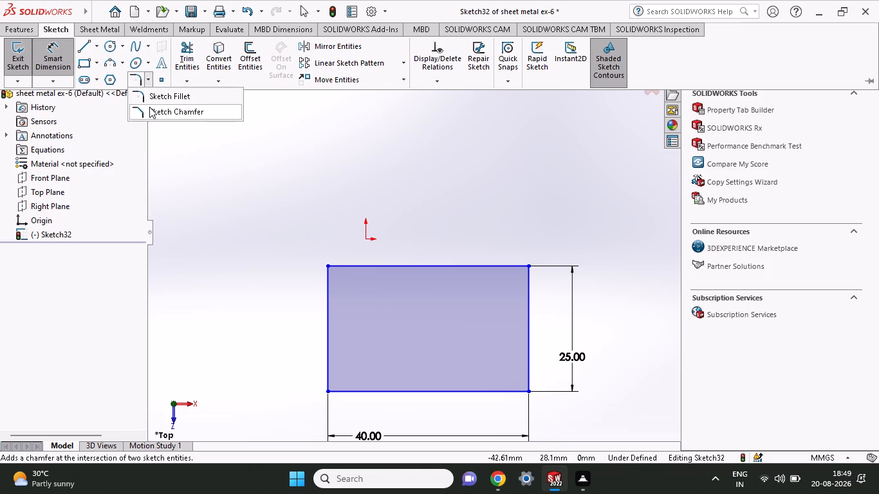
left_click(149, 107)
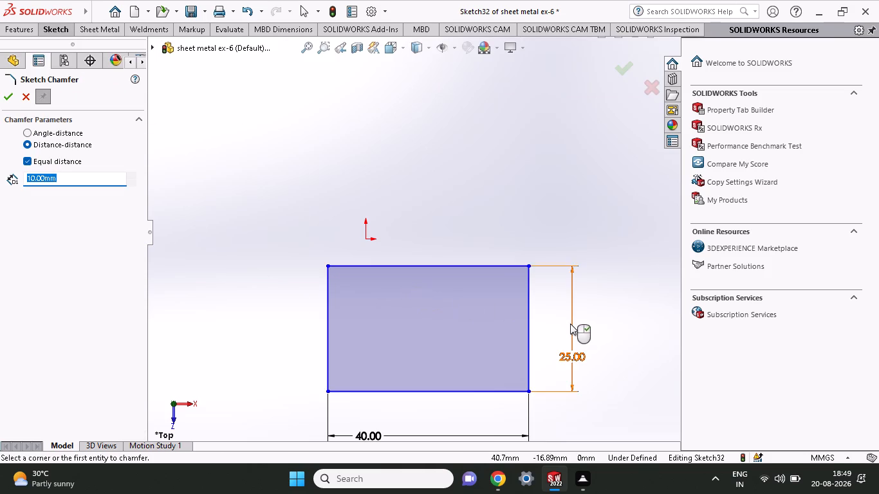
left_click(527, 287)
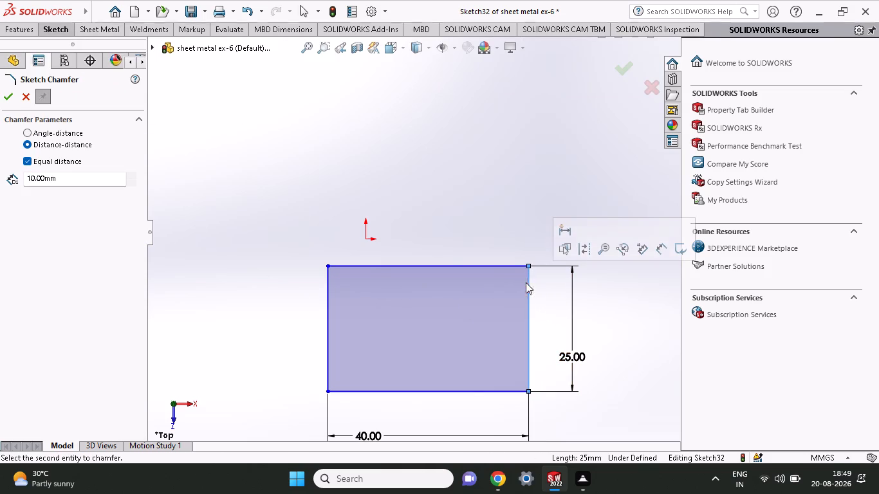
left_click(503, 265)
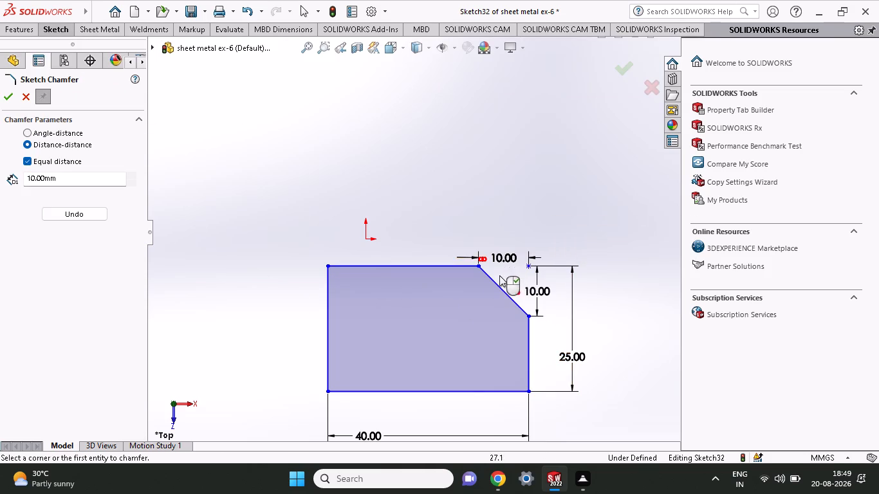
Set the sketch chamfer's distance to 5 mm and finish the chamfer.
double_click(506, 252)
key("5")
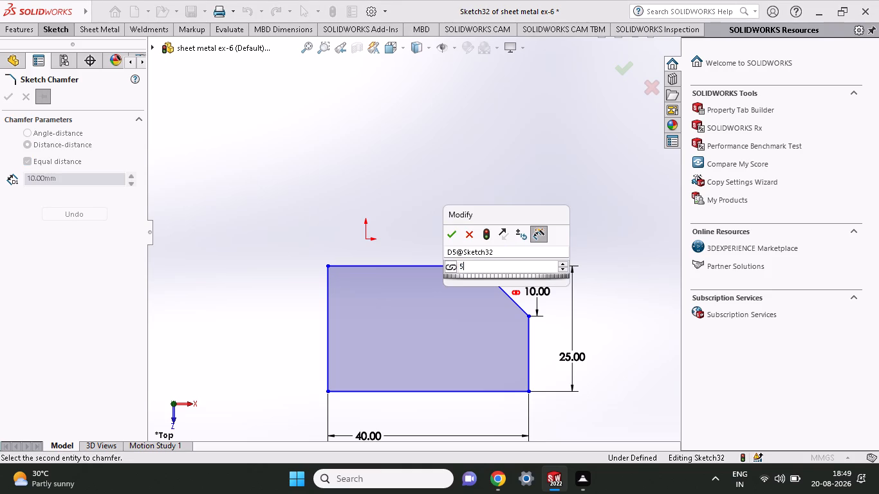
key("Return")
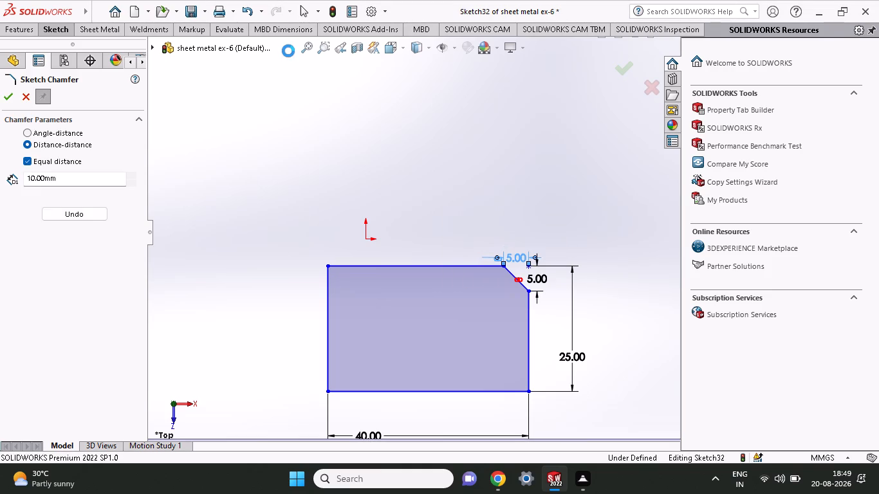
left_click(8, 97)
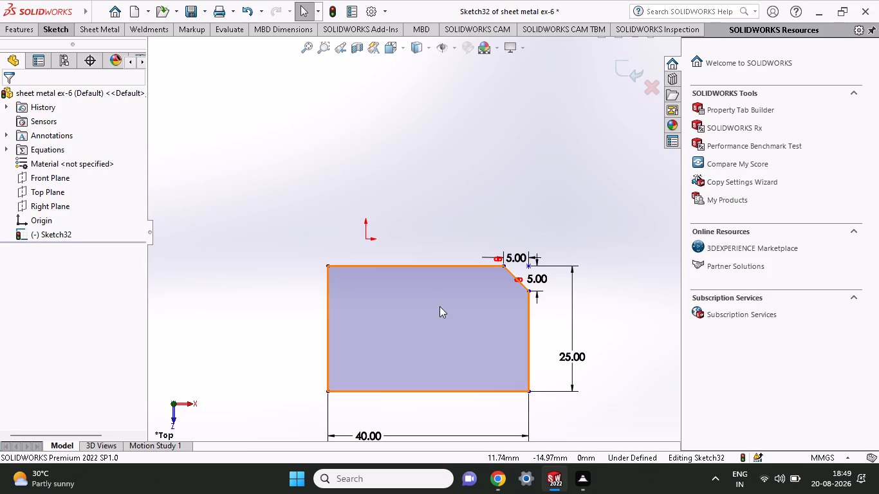
Draw a line about 17.5 mm long from the chamfer's upper end to the midpoint of the top edge.
scroll(501, 248, "down", 4)
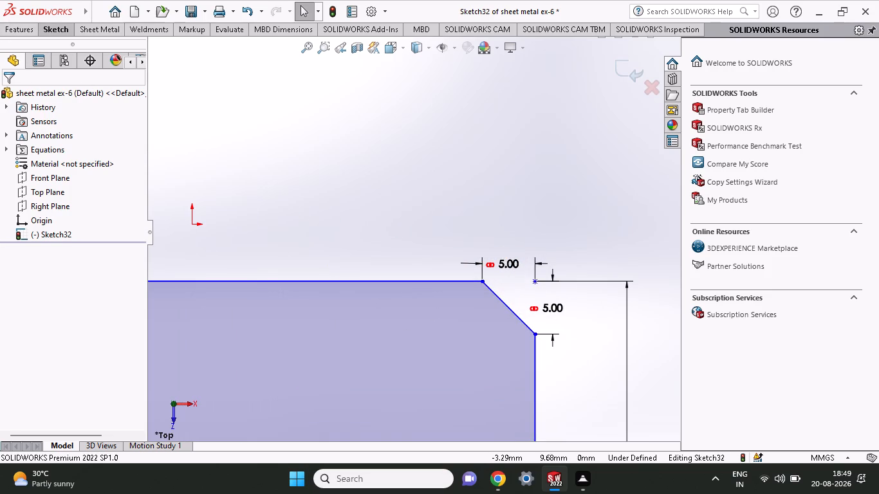
left_click(51, 31)
left_click(84, 48)
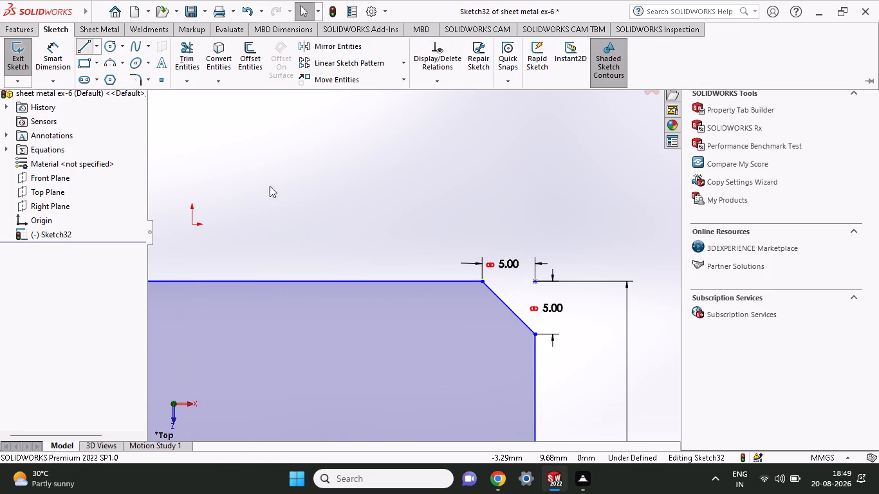
left_click(479, 280)
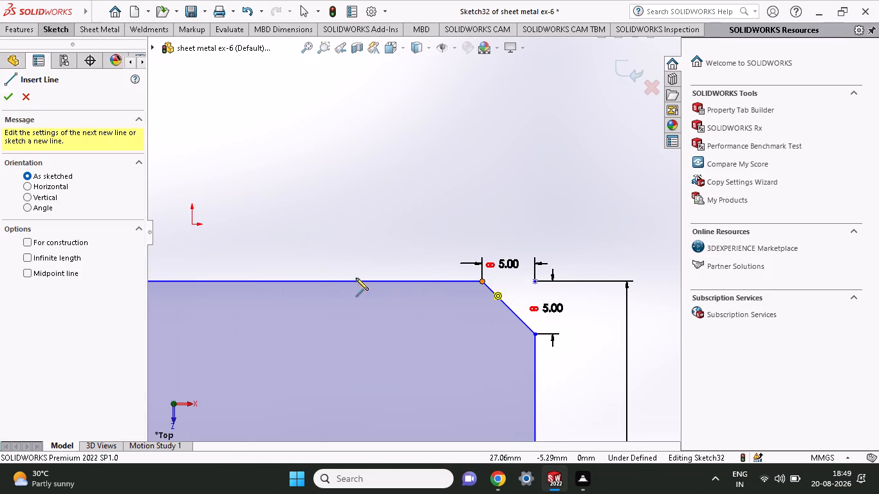
left_click(300, 280)
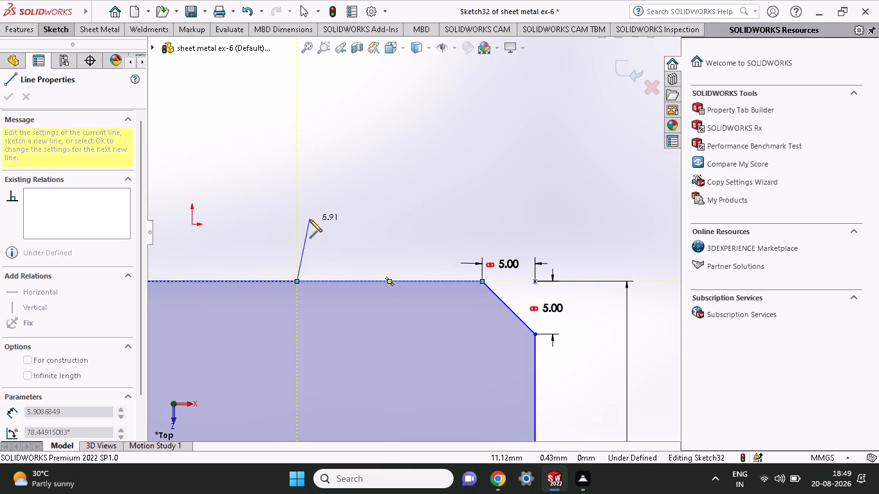
right_click(310, 219)
left_click(335, 226)
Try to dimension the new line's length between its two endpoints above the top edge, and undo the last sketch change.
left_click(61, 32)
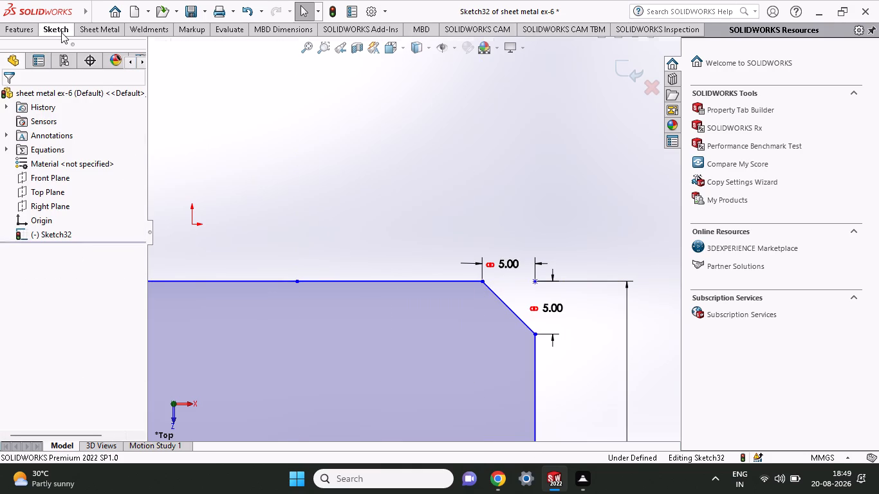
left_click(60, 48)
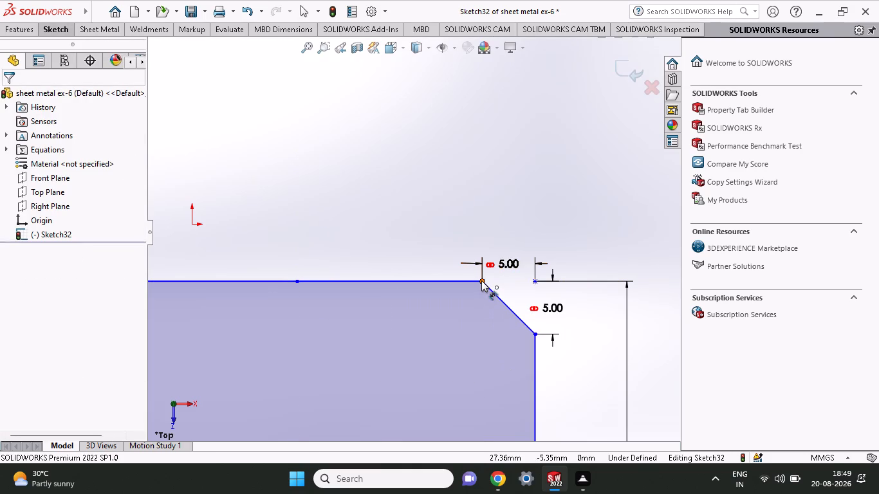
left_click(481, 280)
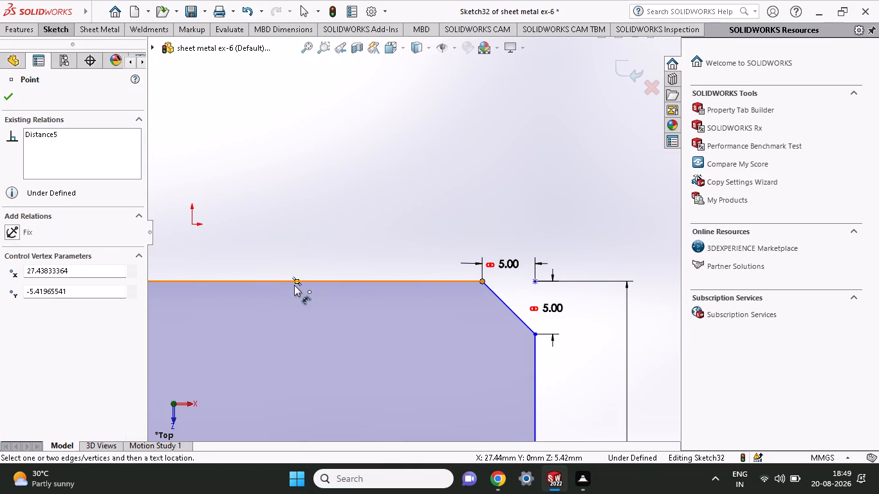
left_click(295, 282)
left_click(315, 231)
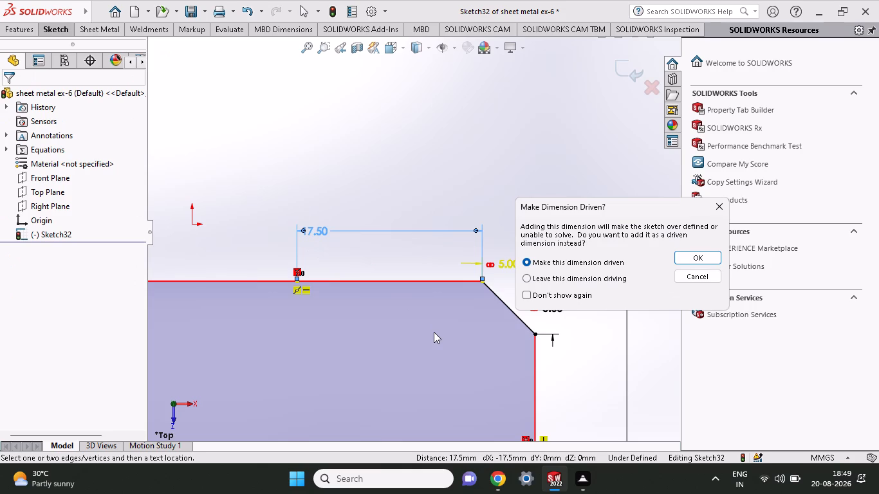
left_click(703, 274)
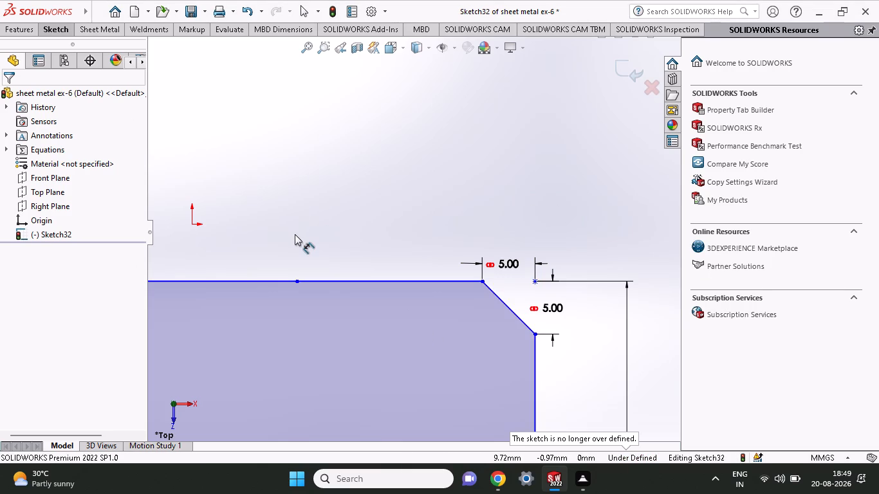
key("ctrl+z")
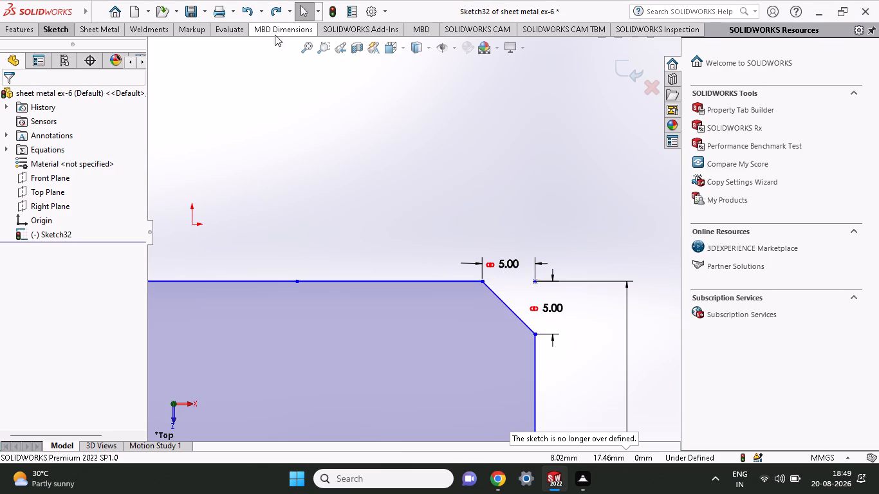
Draw a line about 13.9 mm long along the rectangle's top edge, ending at the chamfer's upper end.
left_click(46, 24)
left_click(82, 47)
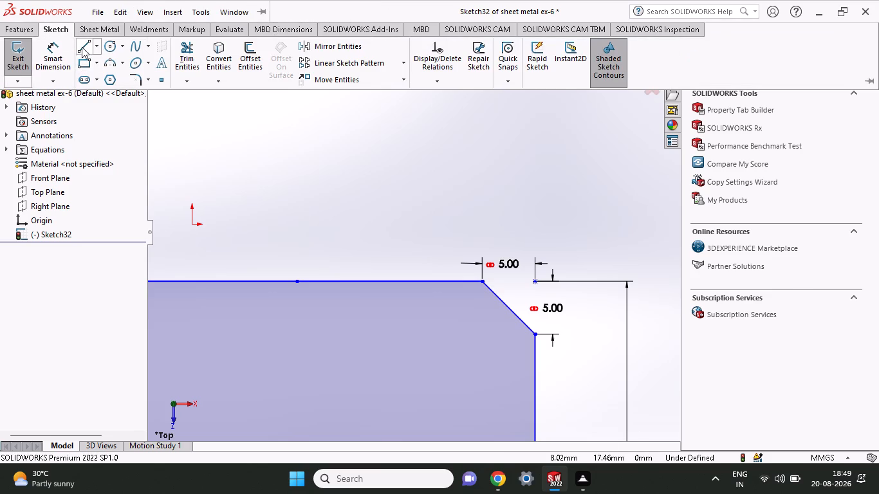
left_click(335, 280)
left_click(481, 282)
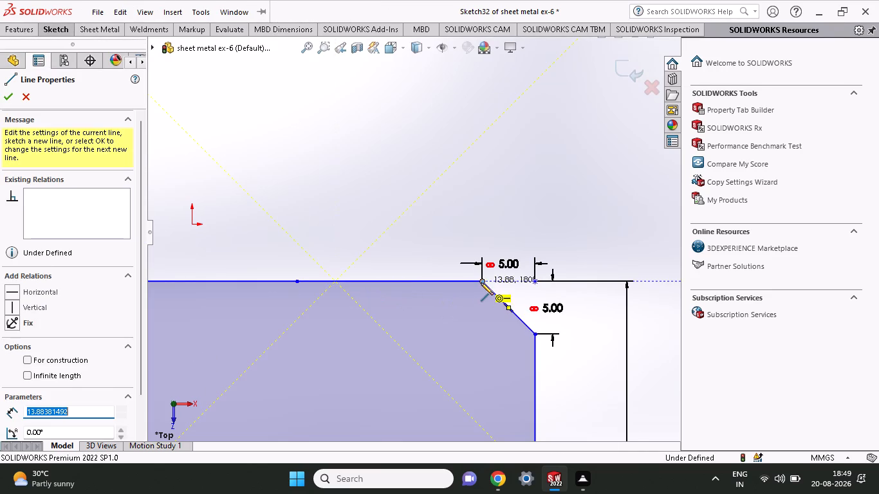
right_click(403, 214)
left_click(438, 228)
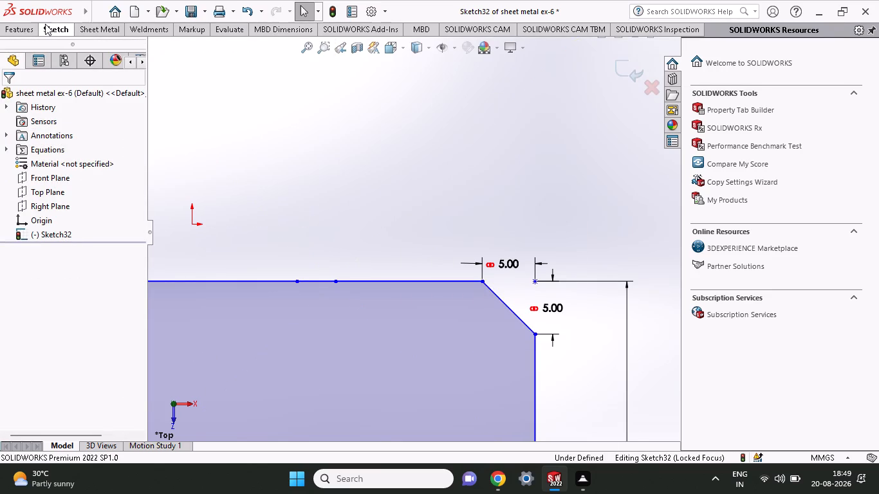
Dimension the distance between the new line's two endpoints above the top edge as 15 mm.
left_click(45, 24)
left_click(55, 47)
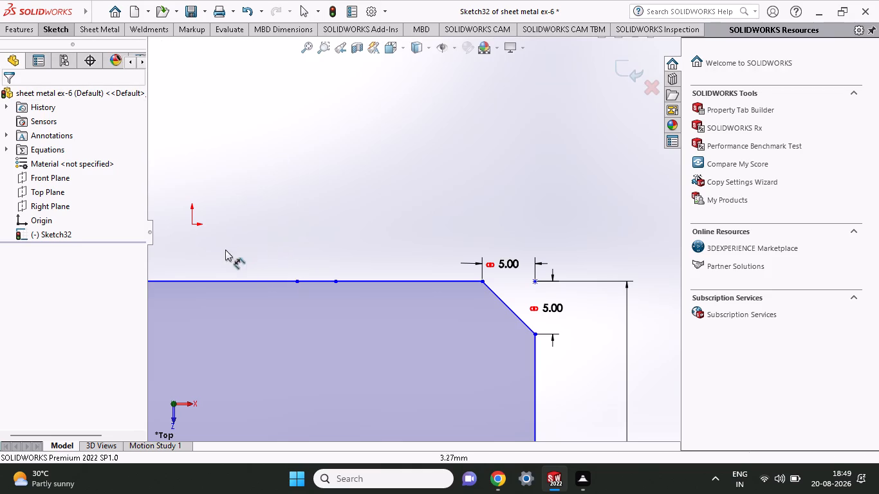
left_click(338, 280)
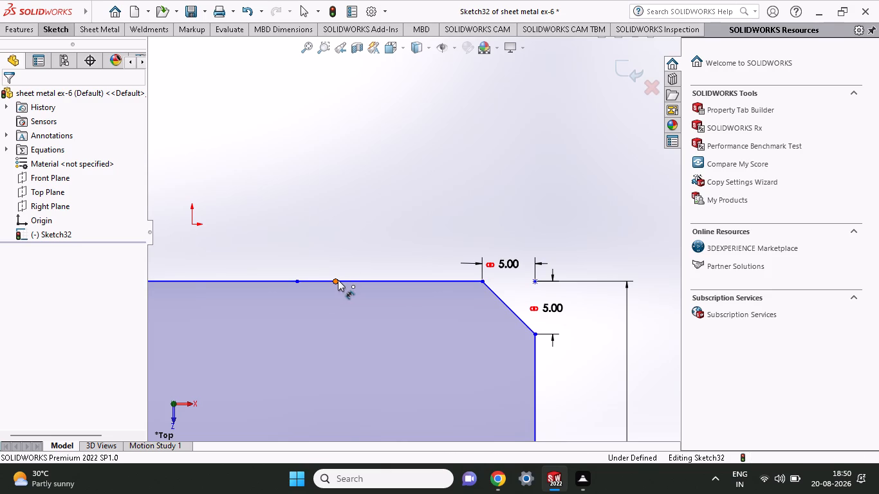
left_click(484, 279)
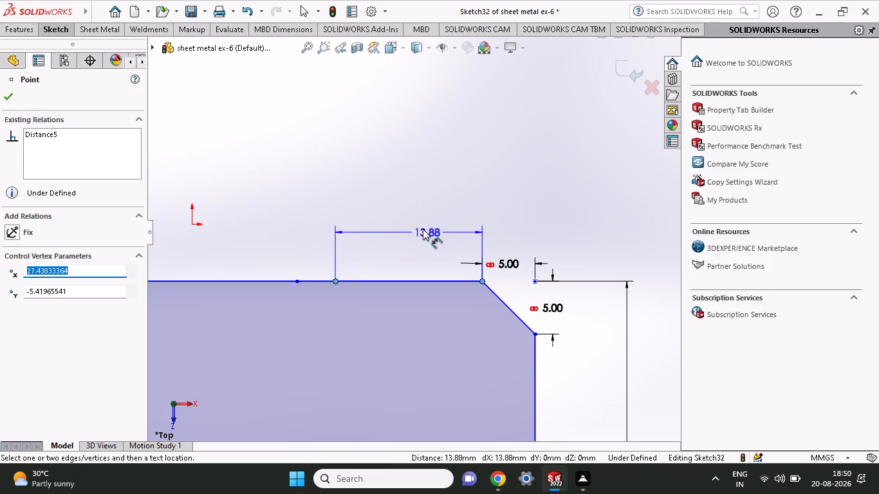
left_click(423, 229)
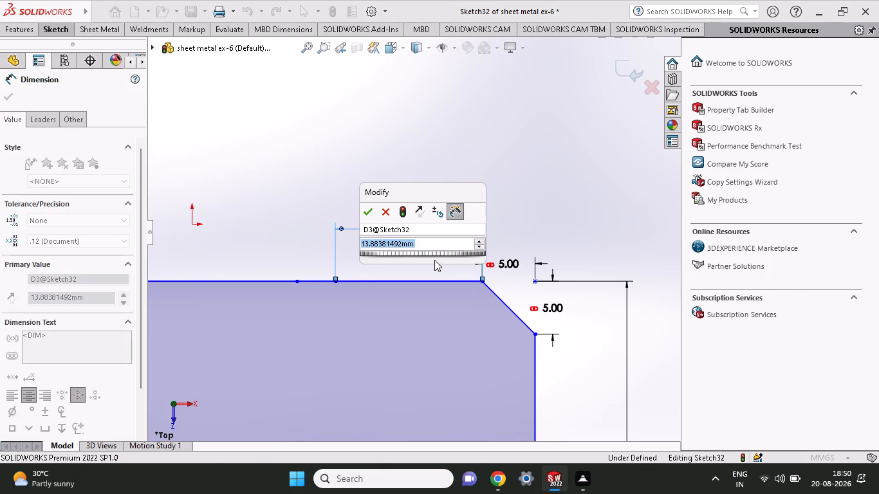
key("1")
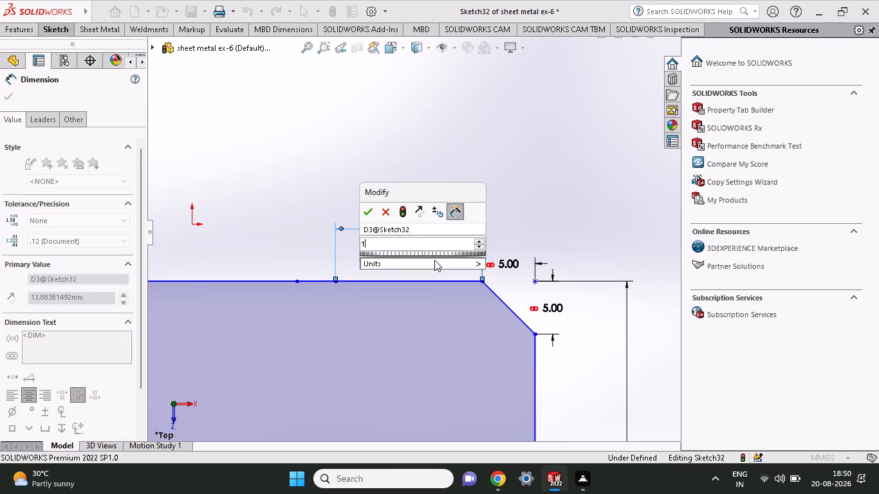
key("5")
key("Return")
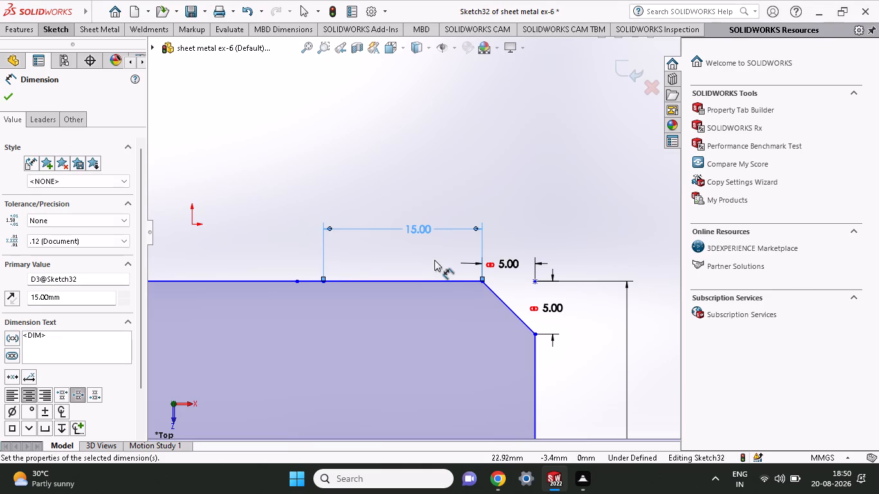
Draw a diagonal line about 30.5 mm long from the top edge's midpoint to the rectangle's lower-left corner.
scroll(434, 260, "up", 2)
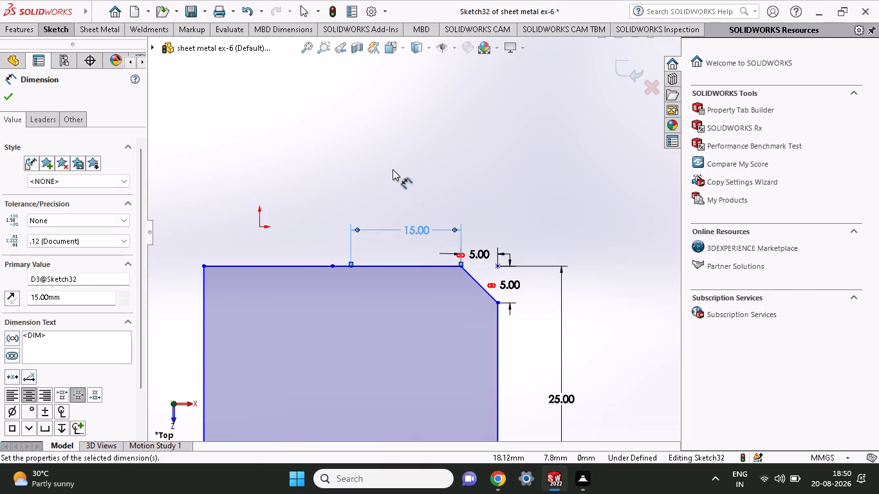
scroll(393, 169, "up", 2)
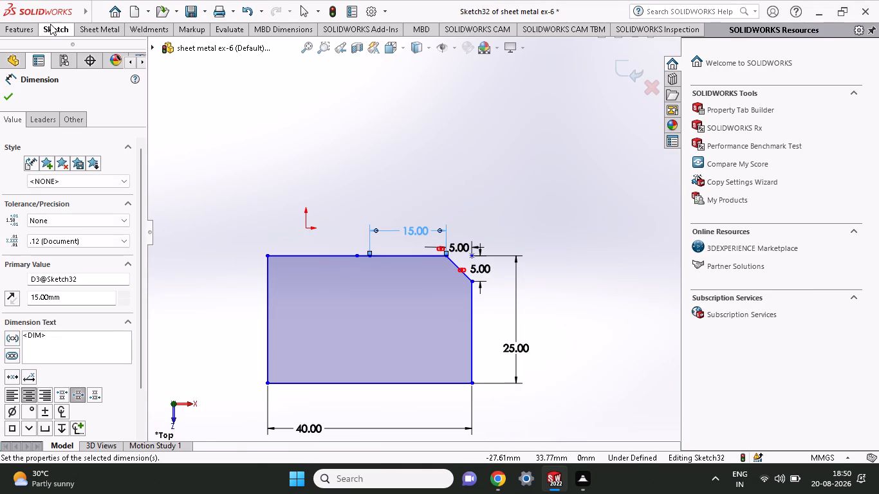
left_click(50, 24)
left_click(89, 51)
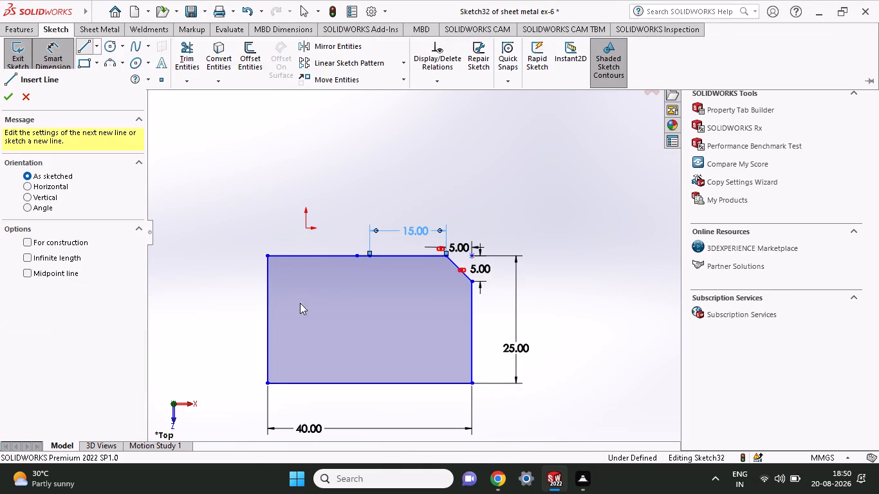
left_click(358, 258)
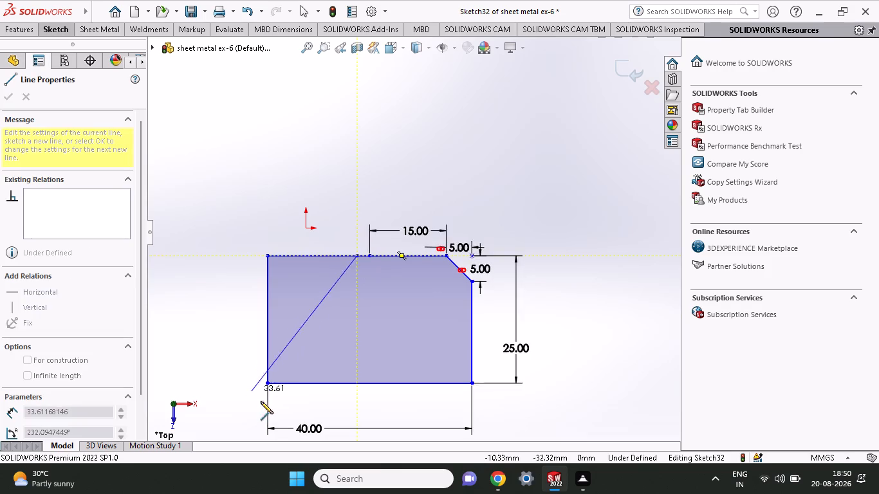
left_click(266, 381)
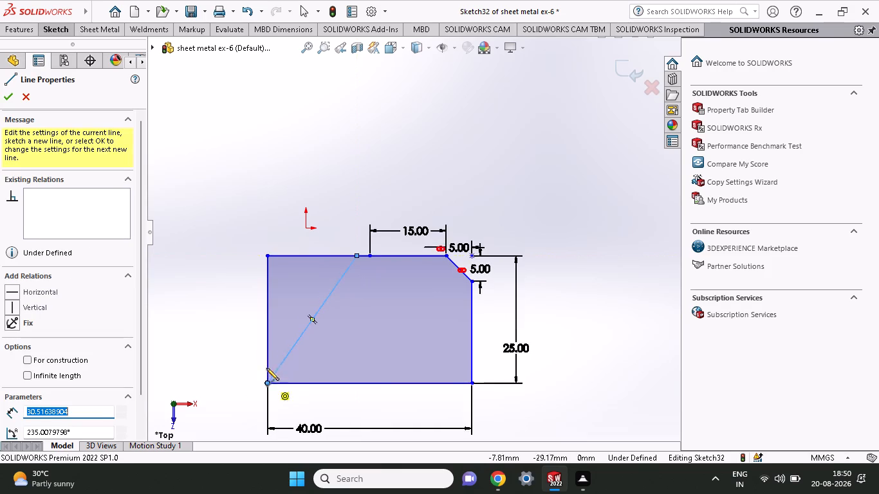
right_click(310, 144)
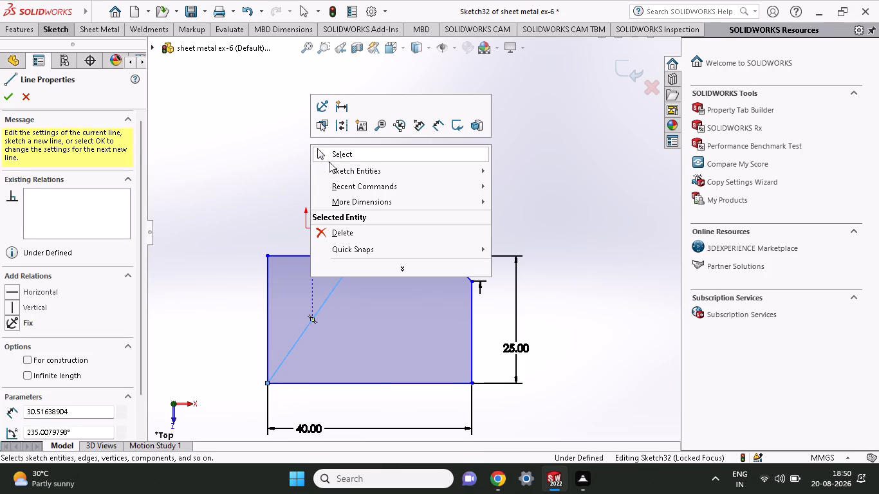
left_click(329, 154)
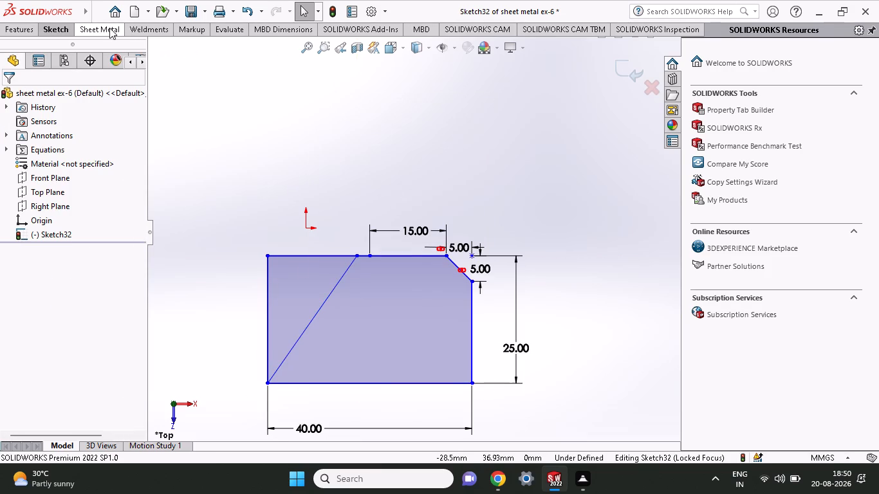
Sketch a circle of about 5.8 mm radius inside the profile, below and to the left of the chamfer.
left_click(71, 29)
left_click(110, 49)
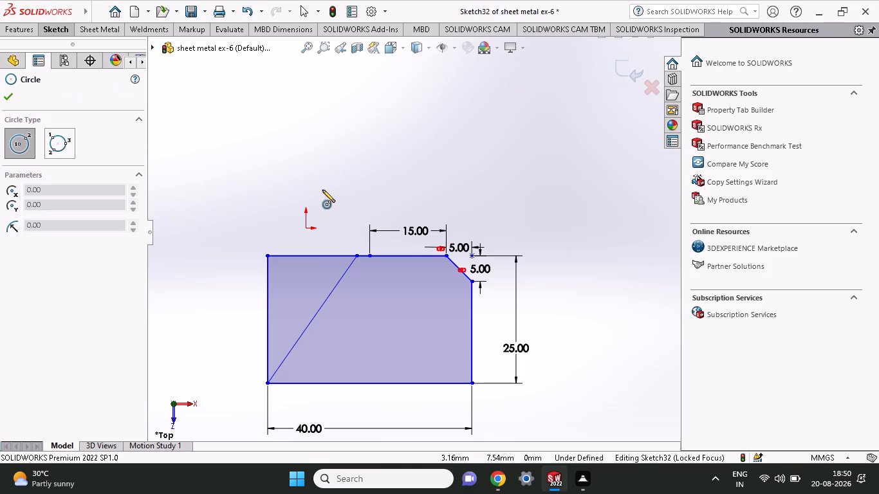
left_click(414, 314)
left_click(423, 342)
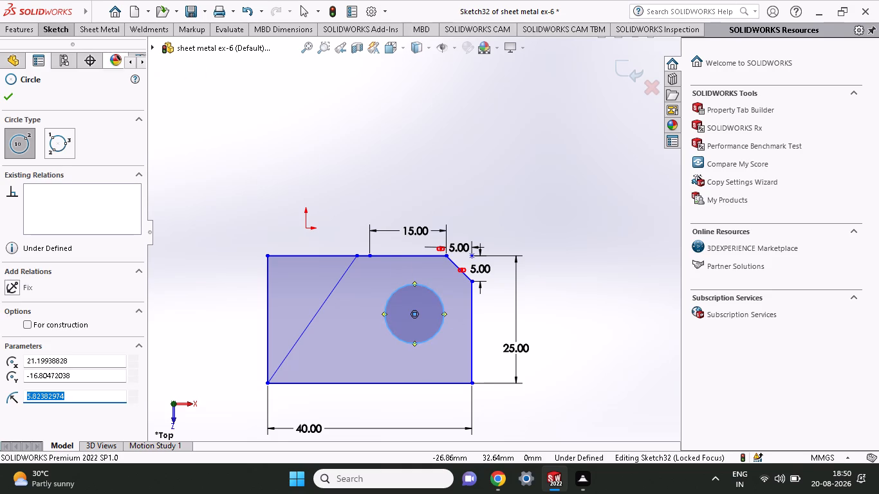
Dimension the horizontal distance from the circle's center to the profile's right edge as 10 mm.
left_click(60, 28)
left_click(57, 55)
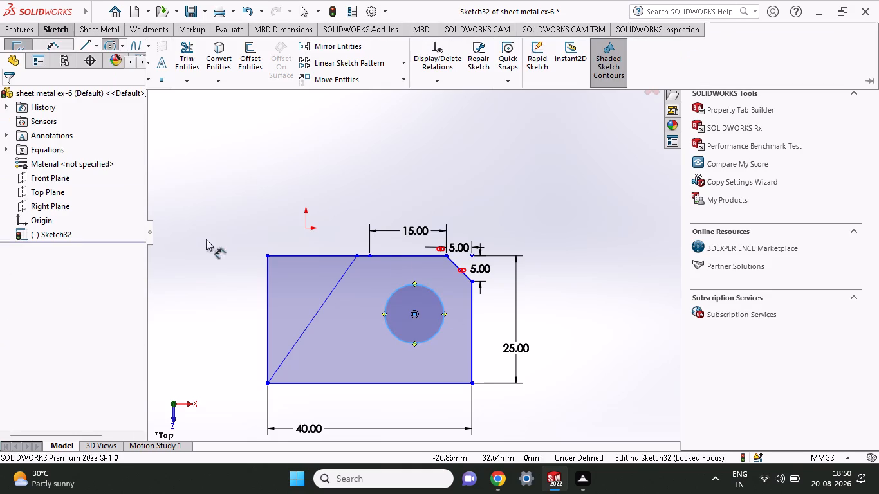
left_click(416, 316)
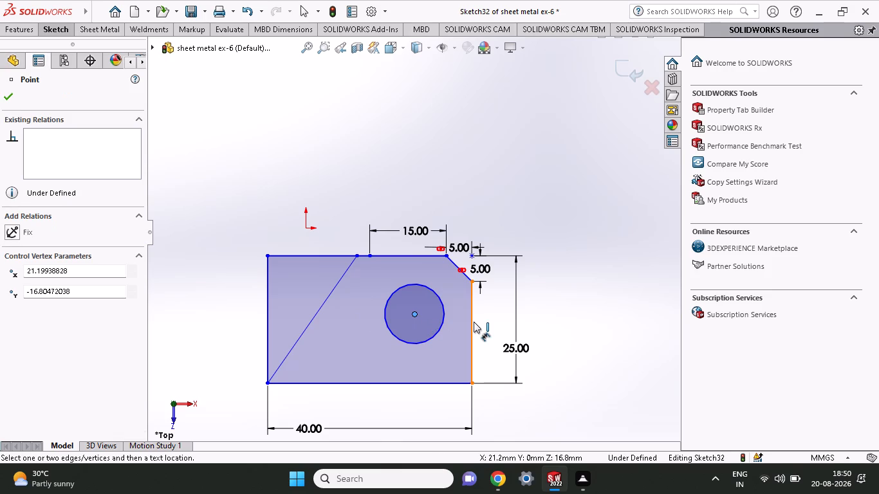
left_click(474, 314)
left_click(481, 203)
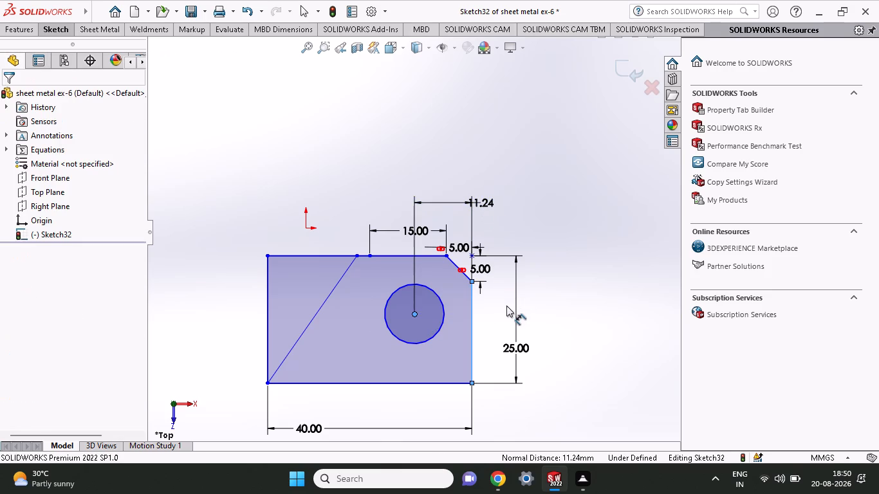
type("10")
key("Return")
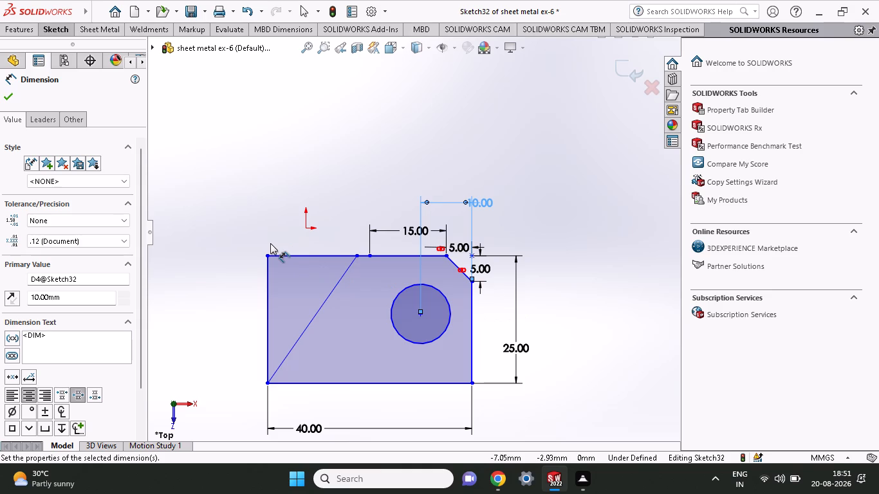
Dimension the vertical distance from the circle's center to the profile's lower-right corner as 16 mm.
left_click(423, 316)
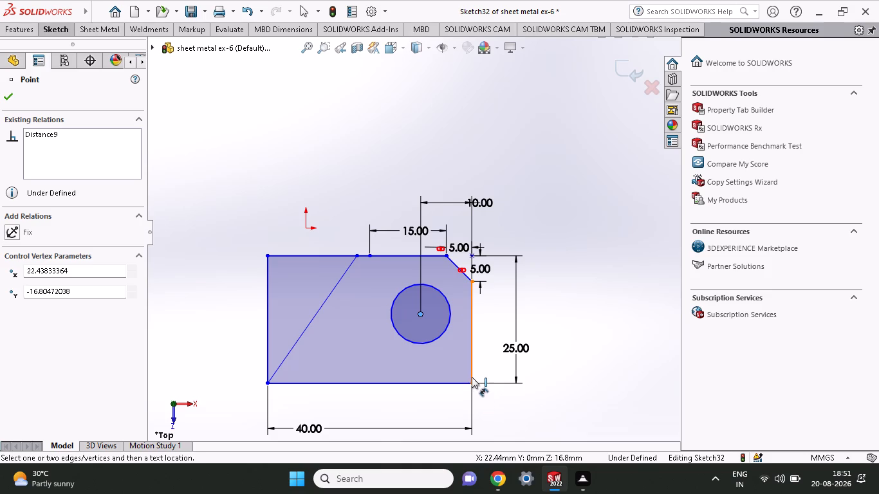
left_click(472, 384)
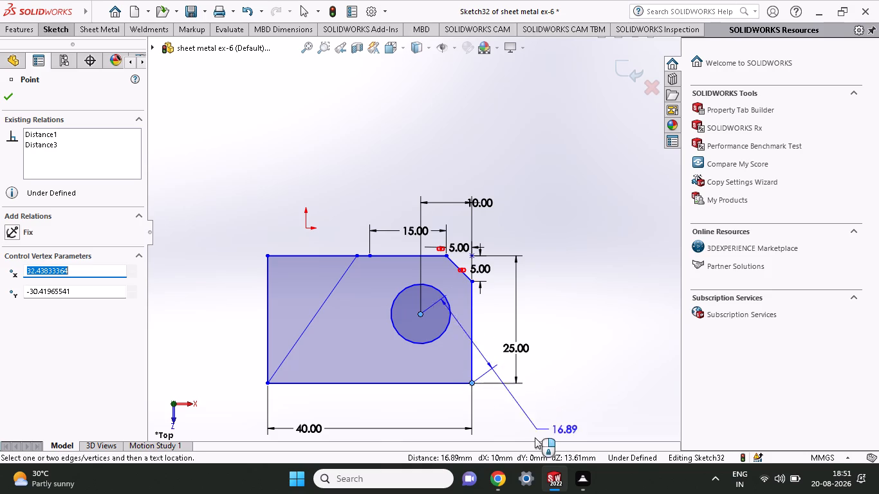
left_click(608, 351)
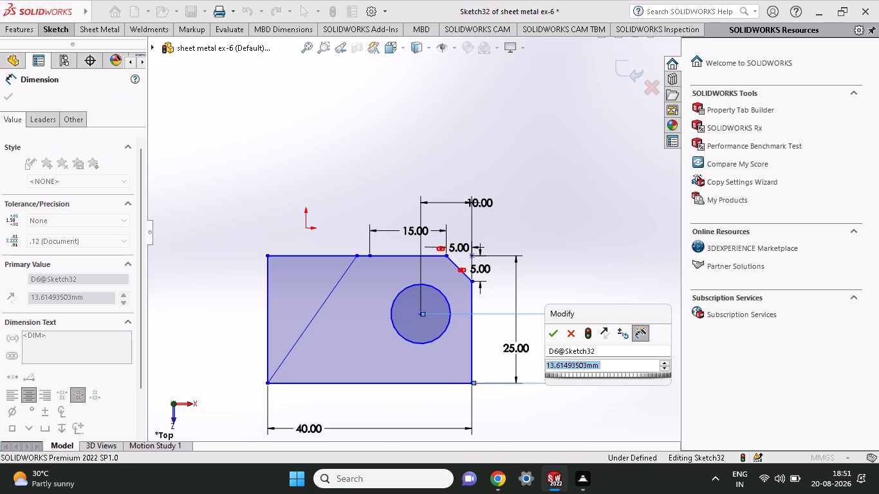
type("37-")
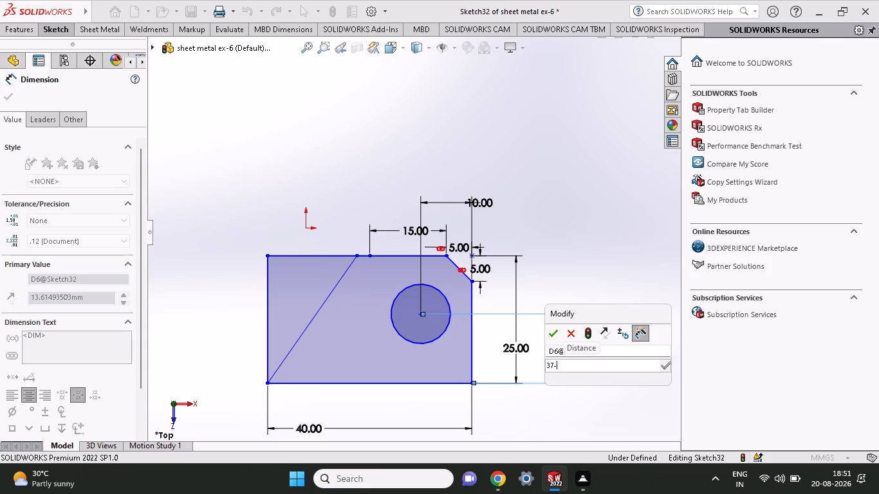
type("21")
key("Return")
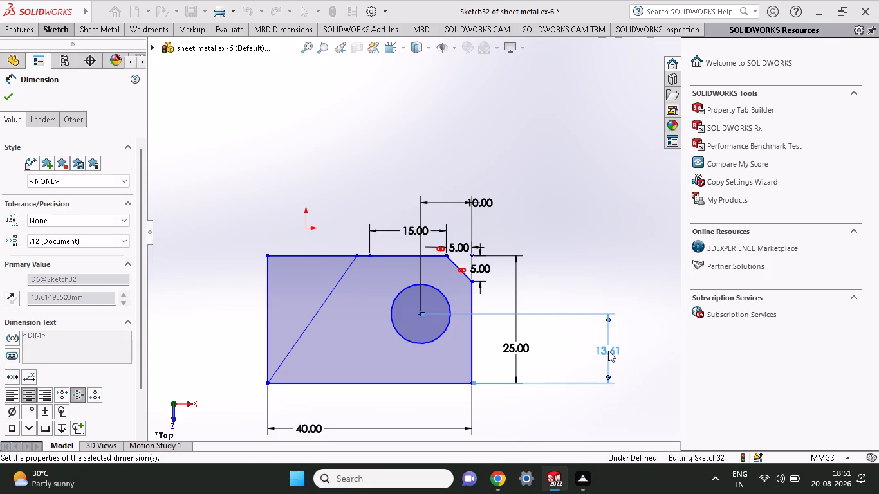
Dimension the circle's diameter as 8 mm, placing the dimension below the circle.
scroll(608, 351, "up", 1)
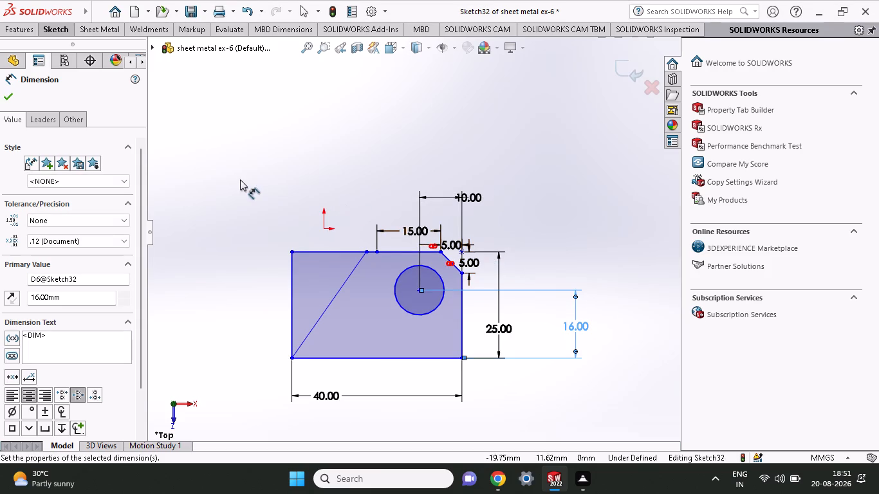
scroll(486, 264, "down", 3)
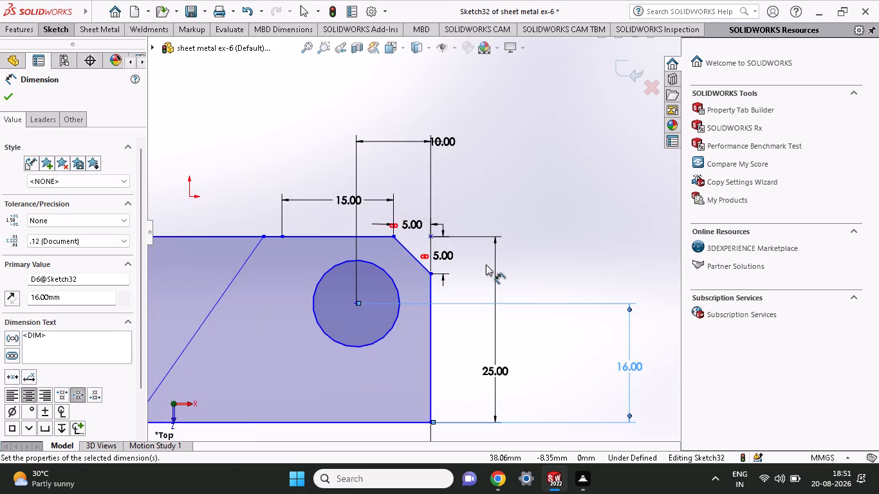
scroll(486, 264, "down", 1)
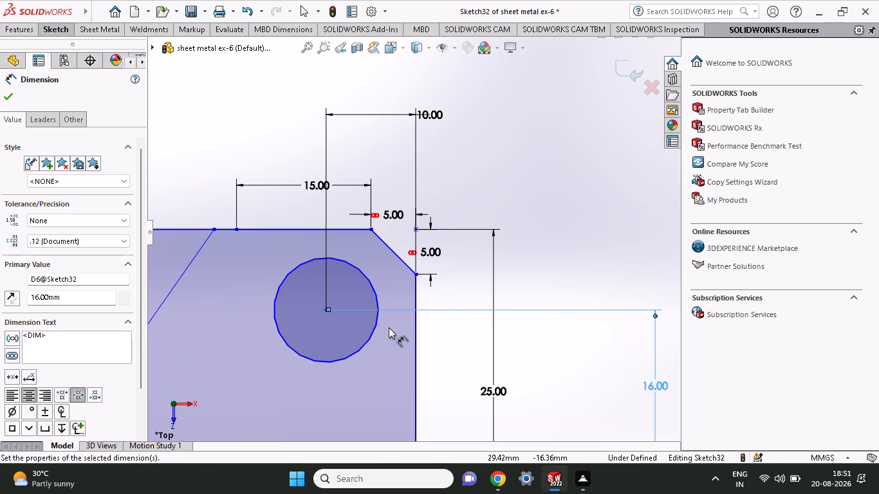
scroll(448, 357, "up", 3)
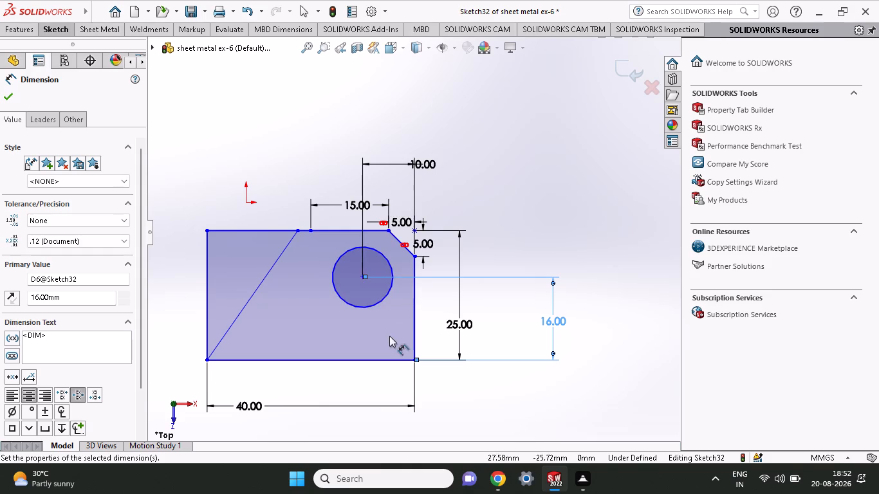
left_click(375, 306)
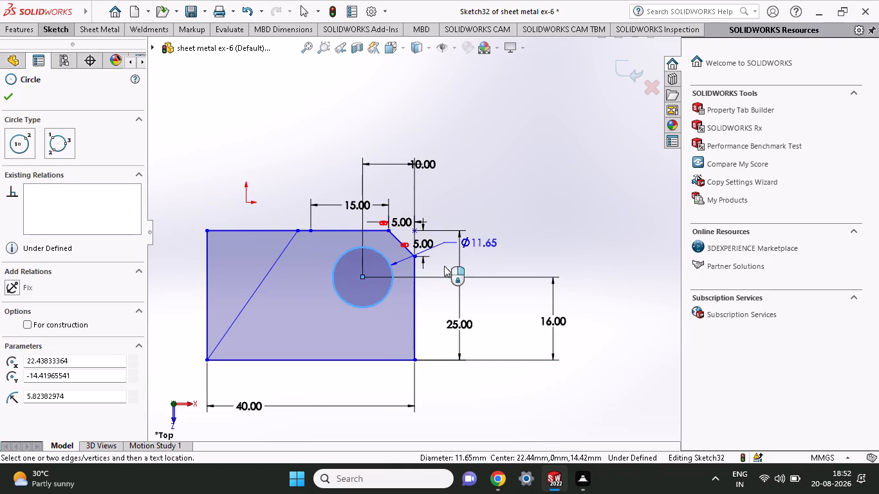
left_click(373, 337)
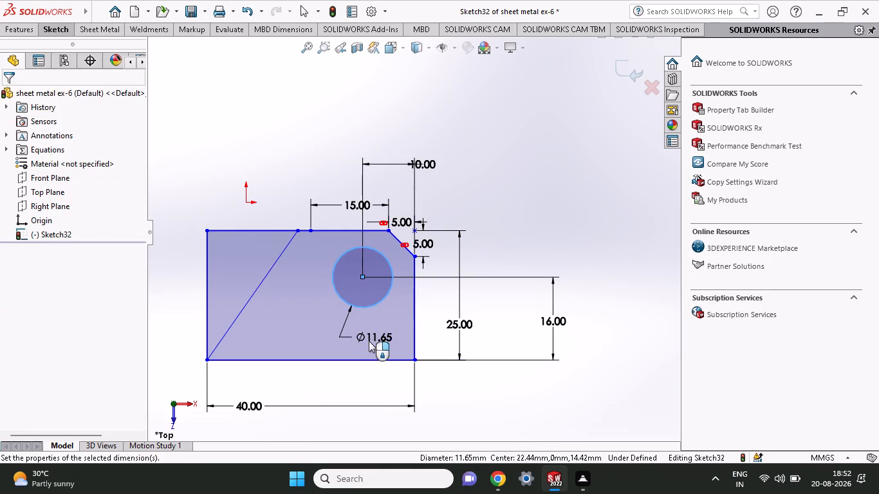
key("8")
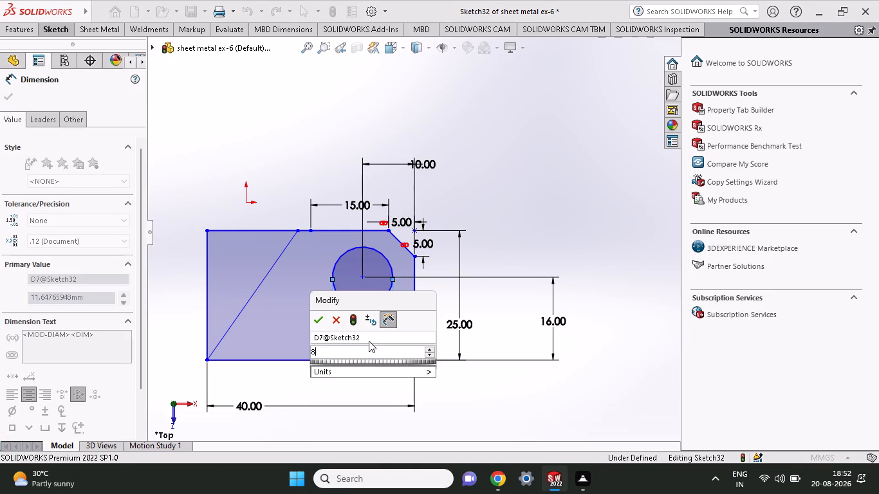
key("Return")
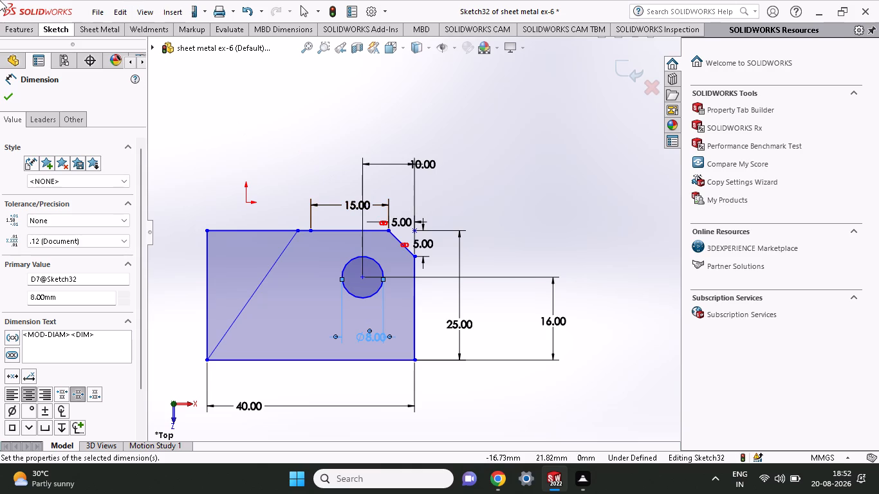
Trim away the top edge portion left of the diagonal line and the rectangle's left vertical edge.
left_click(24, 33)
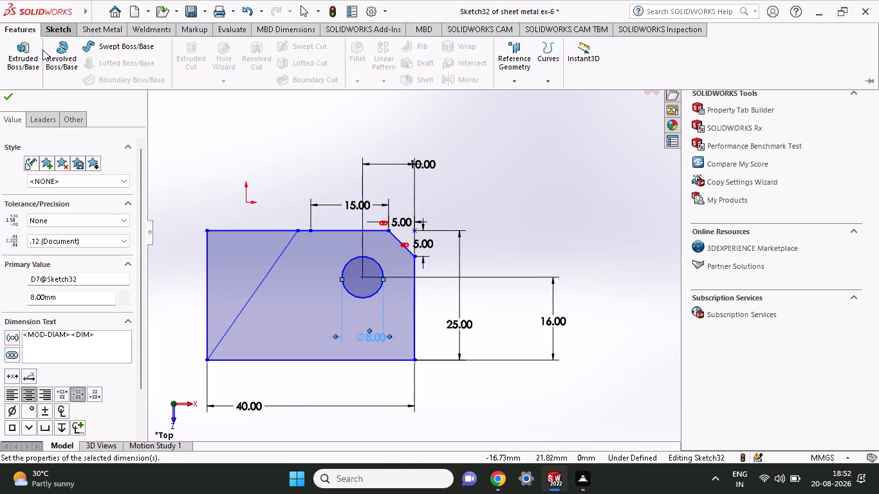
left_click(100, 35)
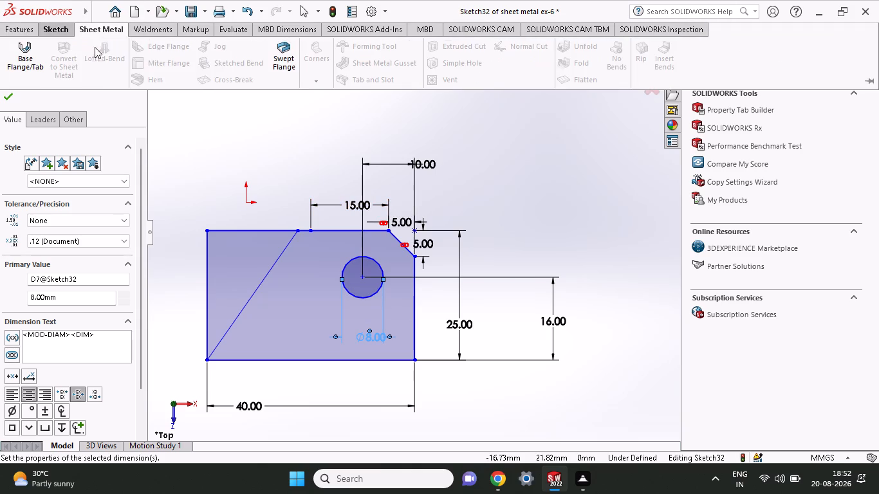
left_click(62, 27)
left_click(183, 70)
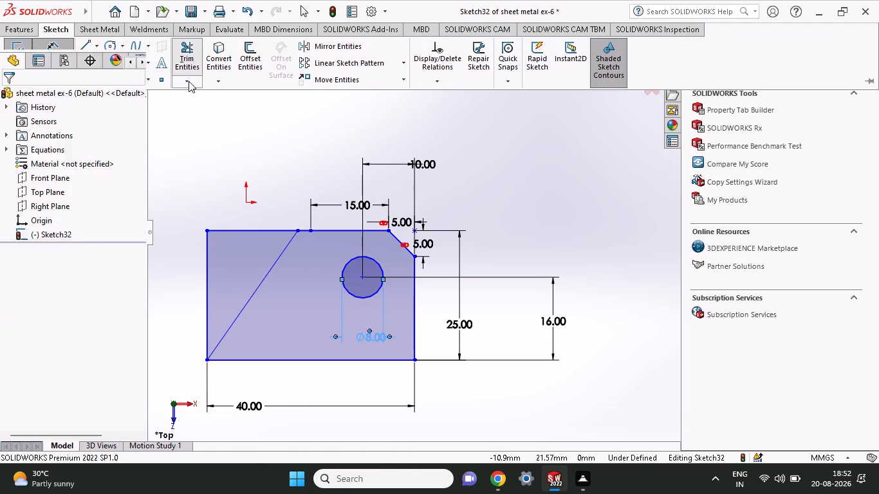
left_click(234, 232)
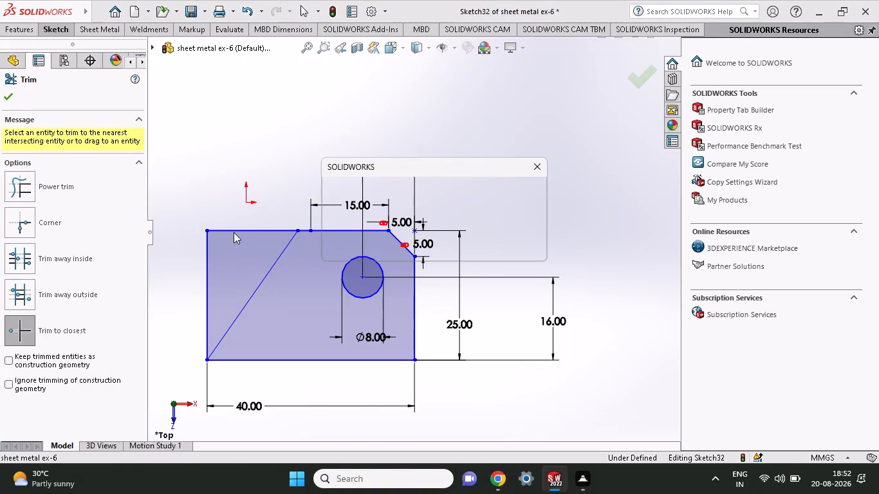
left_click(473, 244)
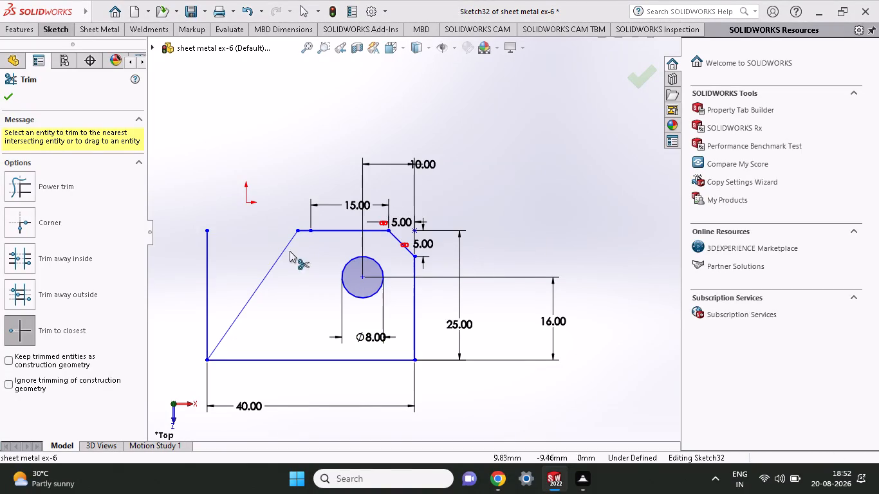
left_click(205, 266)
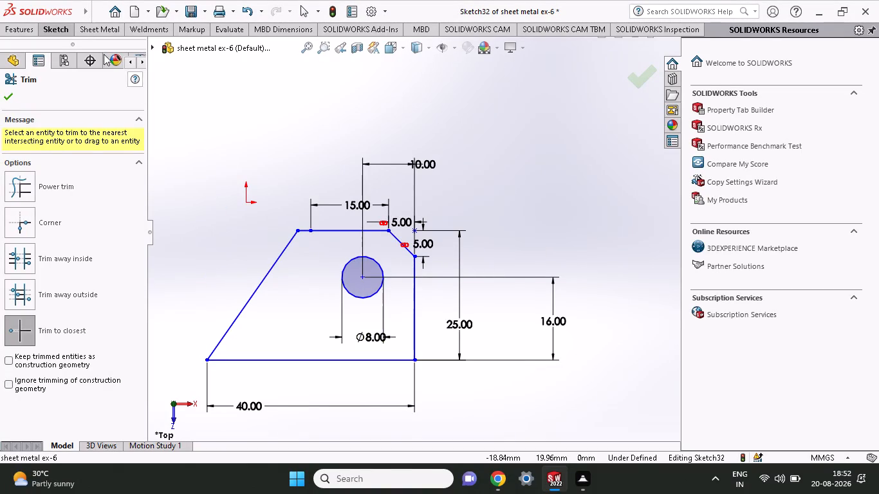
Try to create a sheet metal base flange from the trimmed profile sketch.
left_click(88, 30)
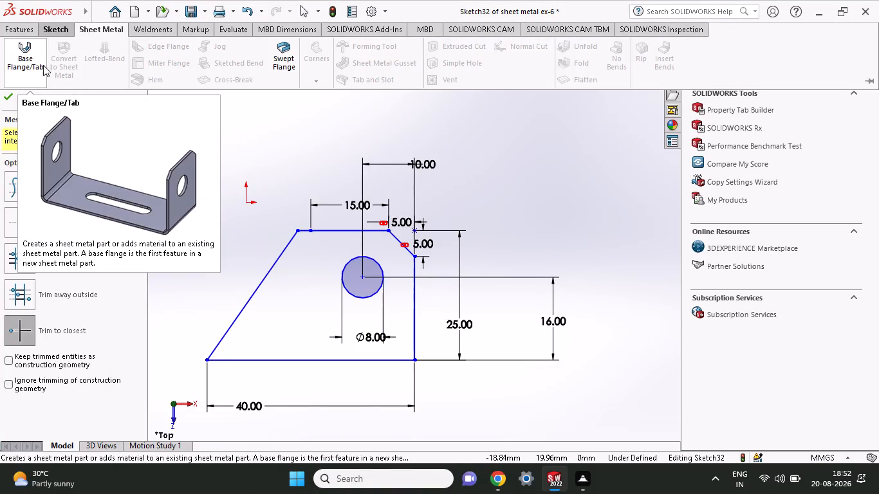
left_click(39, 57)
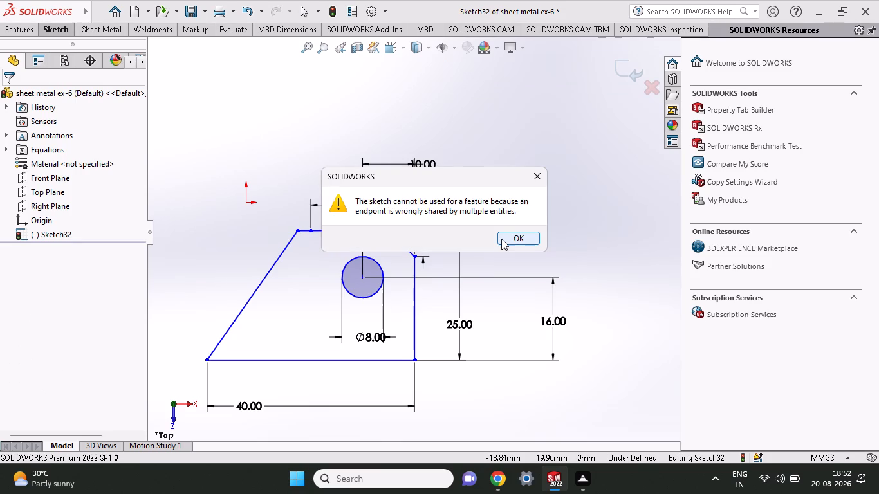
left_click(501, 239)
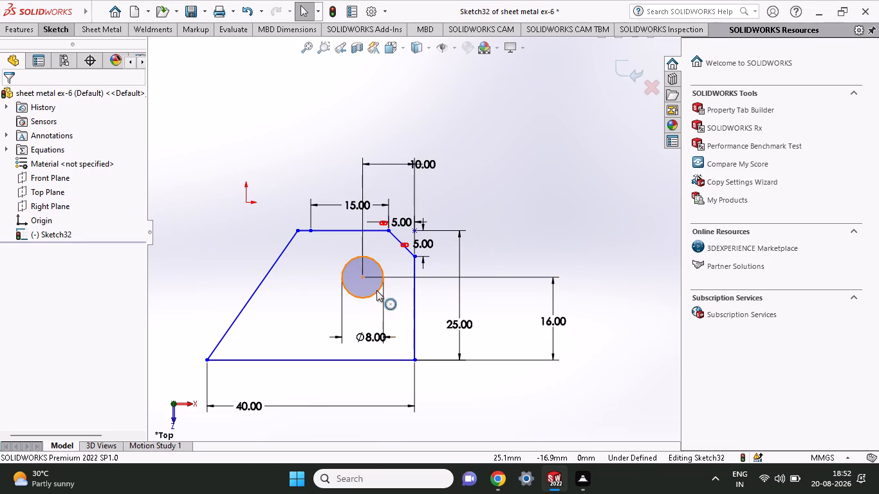
Examine the trimmed profile's outline and endpoints for problems with the sketch geometry.
scroll(376, 290, "down", 4)
scroll(303, 311, "up", 3)
scroll(219, 335, "up", 1)
scroll(219, 335, "down", 3)
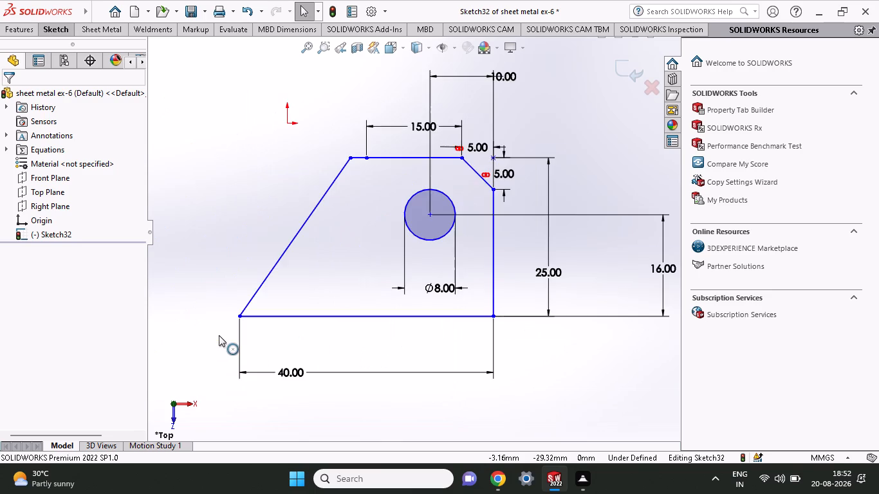
scroll(329, 263, "down", 4)
scroll(329, 263, "up", 7)
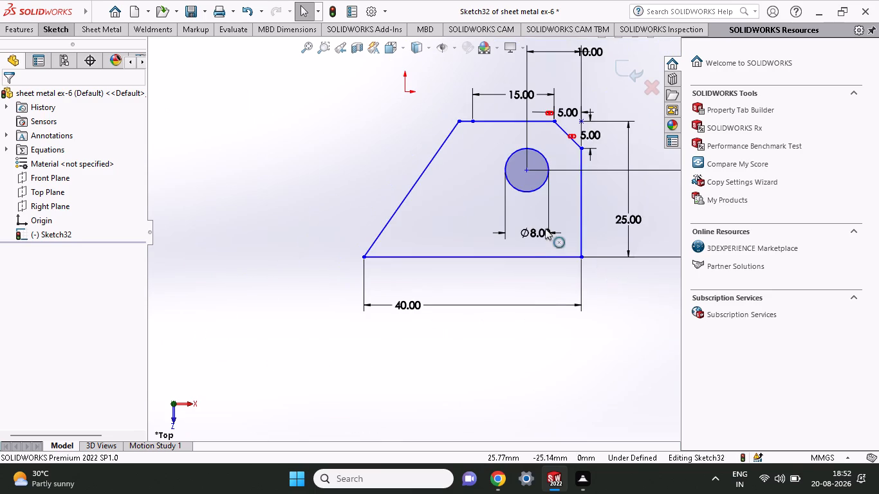
scroll(545, 228, "down", 3)
scroll(619, 198, "up", 3)
scroll(562, 149, "down", 2)
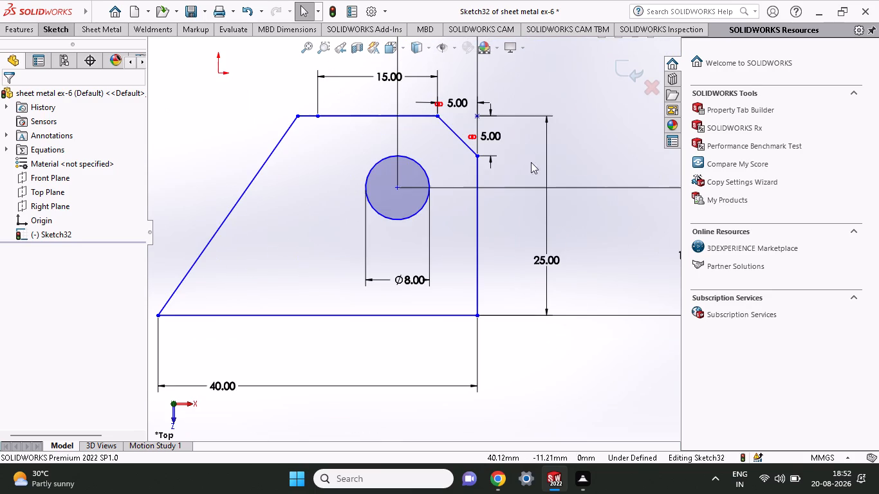
Extrude the profile region around the hole as a blind boss with a depth of 0.5 mm.
left_click(28, 33)
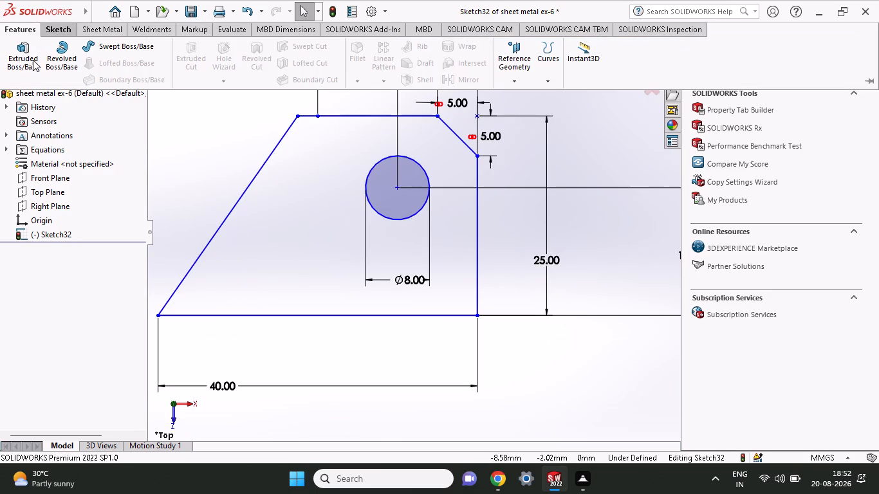
left_click(33, 60)
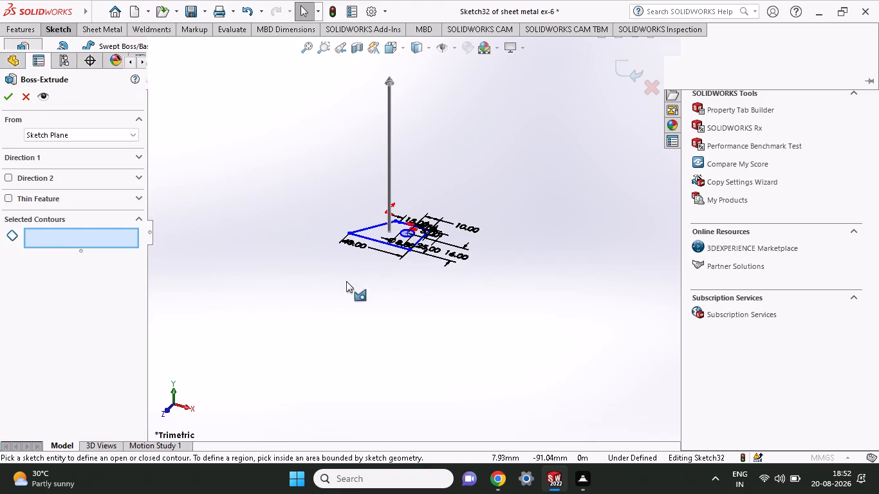
scroll(373, 262, "down", 4)
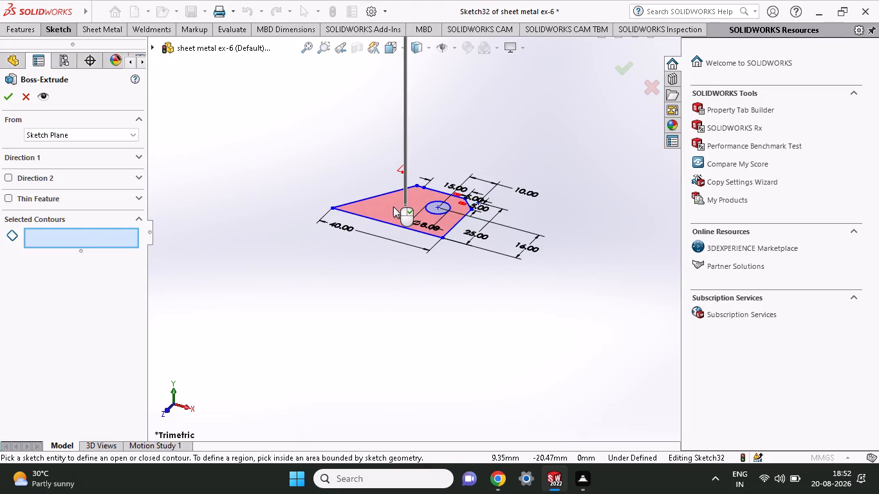
left_click(393, 206)
middle_click_drag(338, 212, 339, 306)
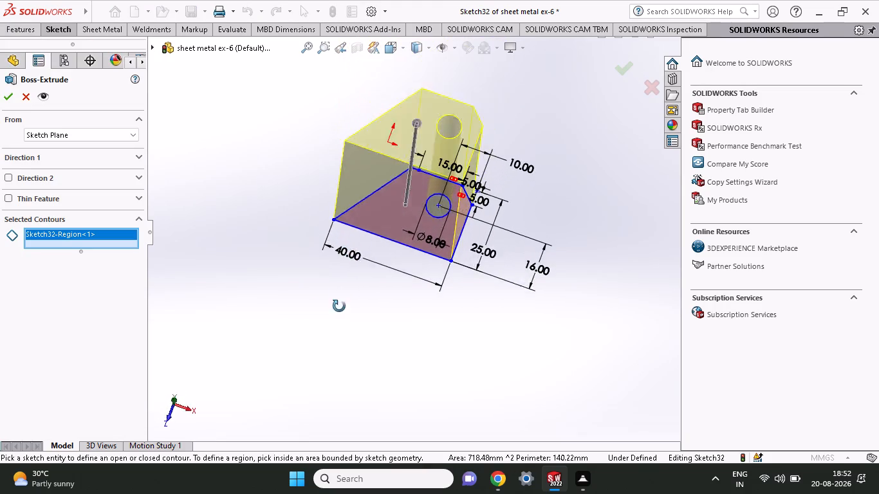
middle_click_drag(339, 306, 323, 329)
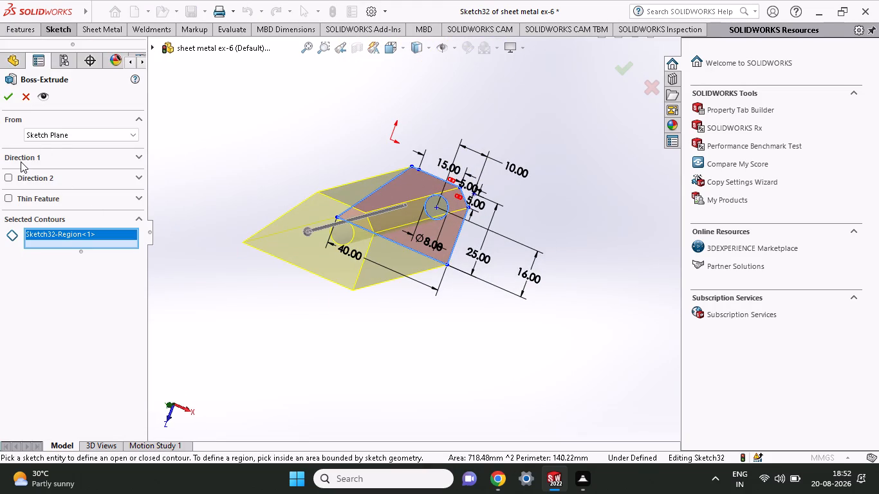
left_click(21, 161)
left_click_drag(61, 224, 0, 212)
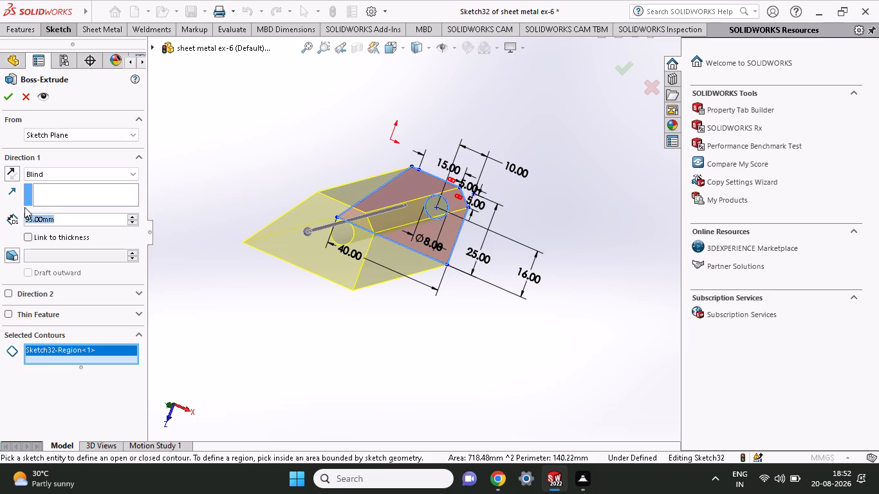
type("0.5")
key("Return")
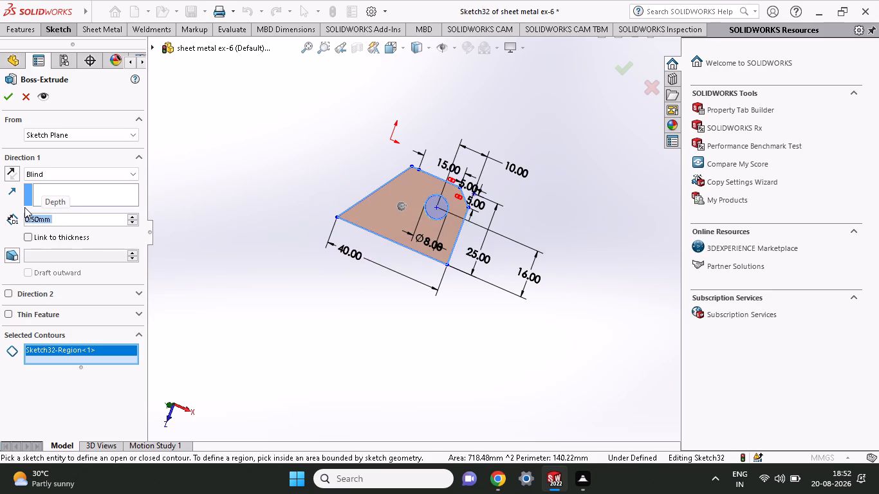
left_click(4, 99)
Convert the extruded plate to sheet metal using its large flat face as the fixed face, with 0.90 mm thickness and 0.7366 mm bend radius.
middle_click_drag(385, 297, 393, 248)
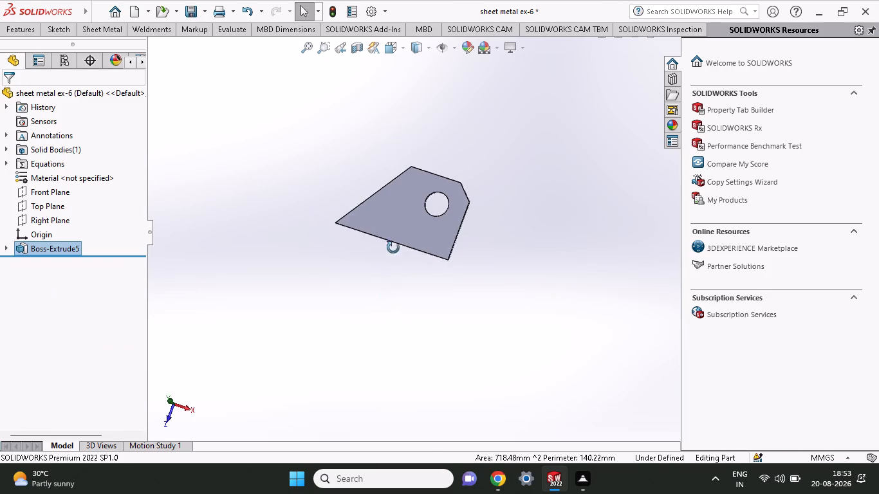
middle_click_drag(393, 248, 401, 167)
scroll(423, 225, "down", 1)
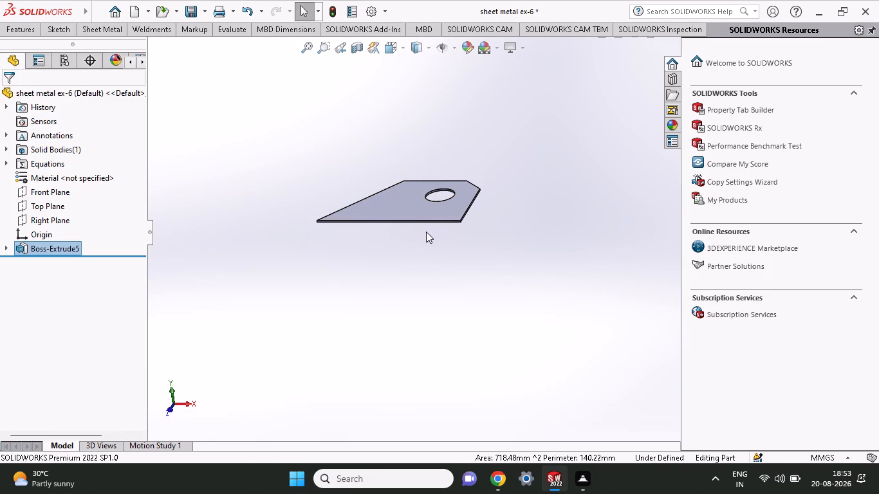
scroll(449, 300, "down", 2)
scroll(410, 161, "down", 1)
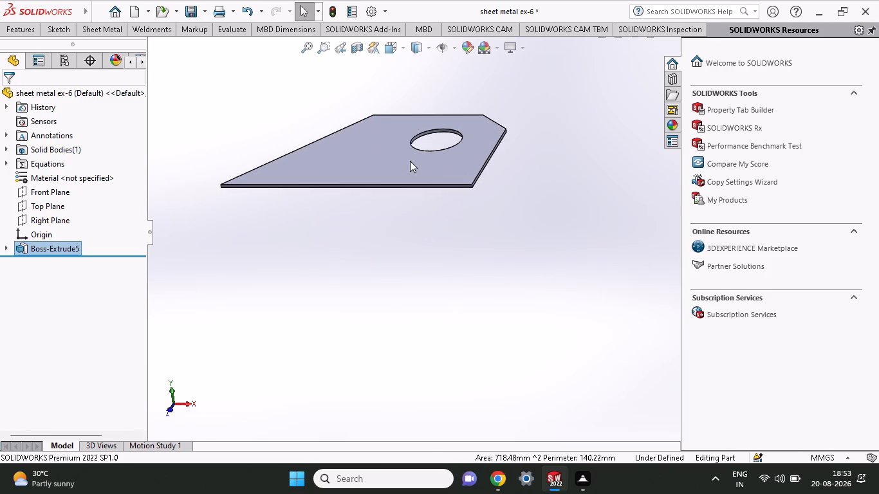
middle_click_drag(410, 161, 279, 220)
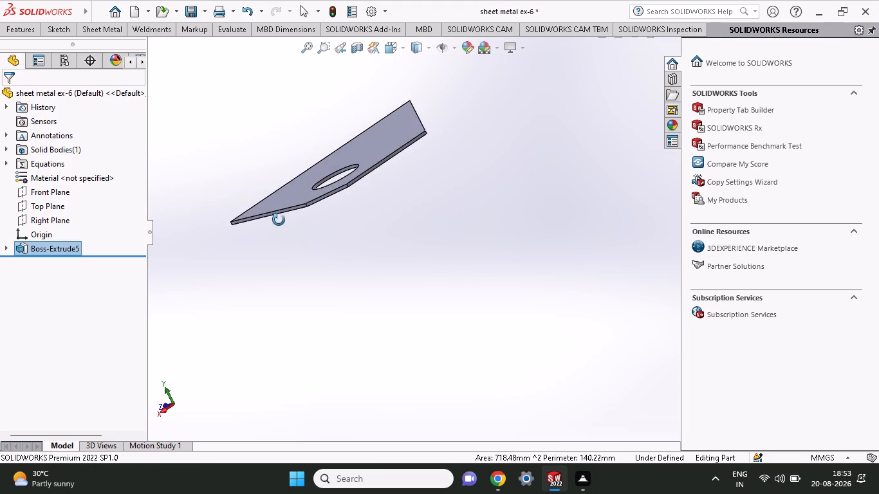
middle_click_drag(279, 220, 143, 323)
left_click(94, 30)
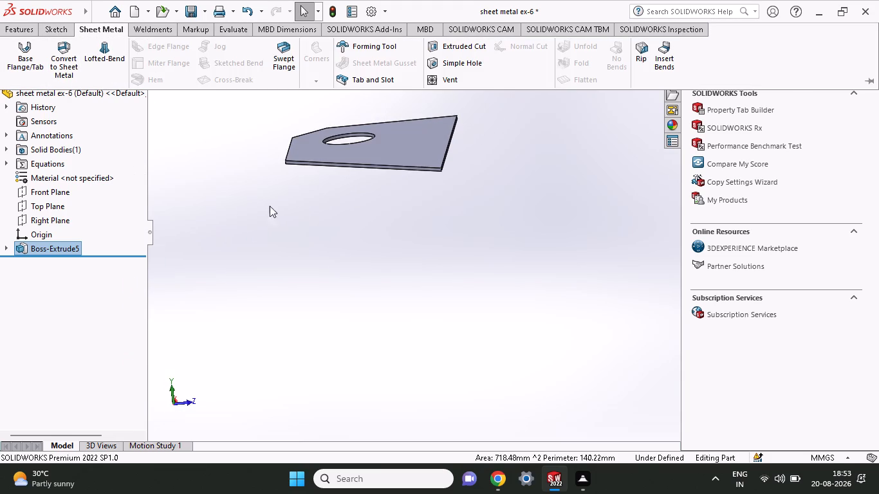
left_click(55, 56)
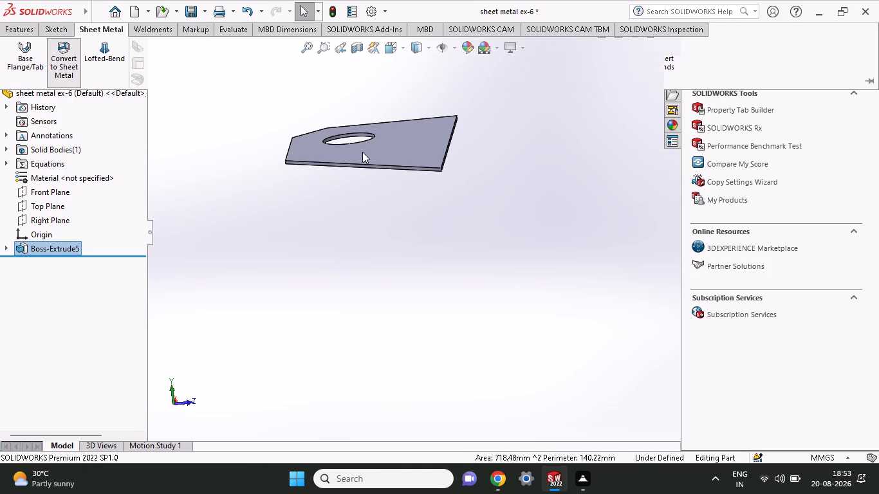
left_click(405, 151)
left_click_drag(291, 109, 440, 210)
left_click_drag(284, 115, 410, 177)
double_click(413, 161)
left_click(430, 131)
left_click(403, 129)
middle_click_drag(421, 148, 351, 161)
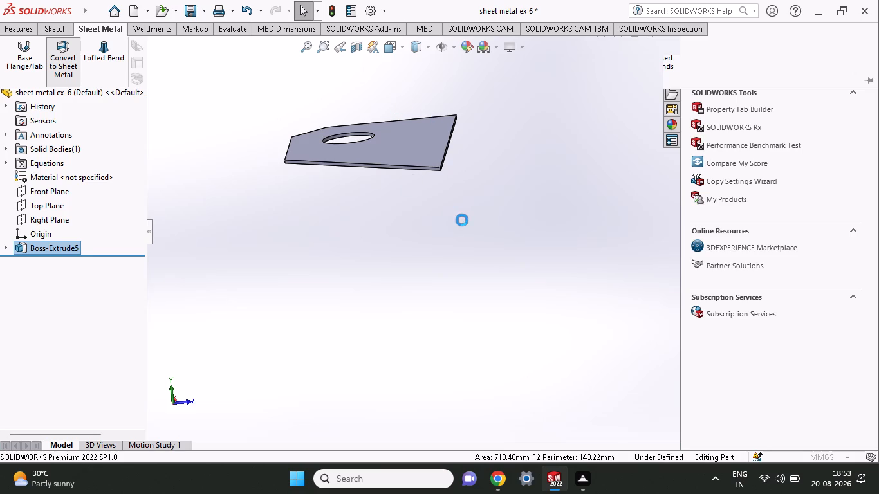
middle_click_drag(462, 220, 395, 203)
middle_click_drag(443, 182, 362, 179)
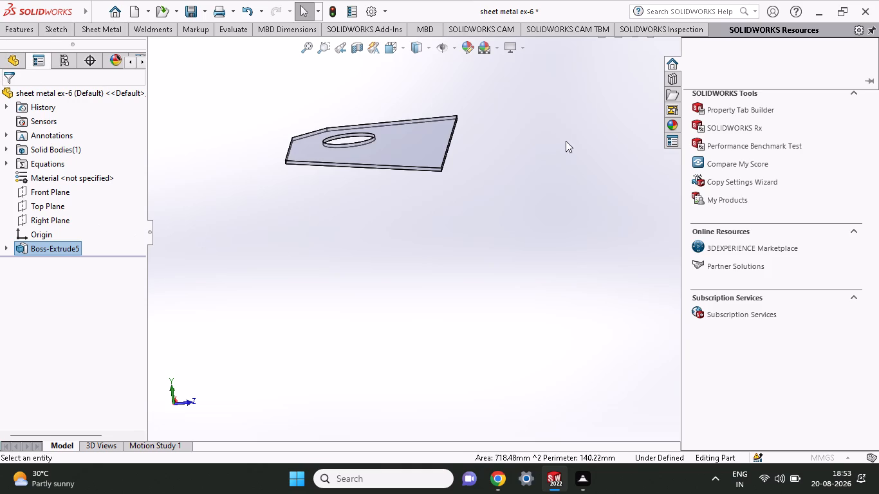
left_click(404, 141)
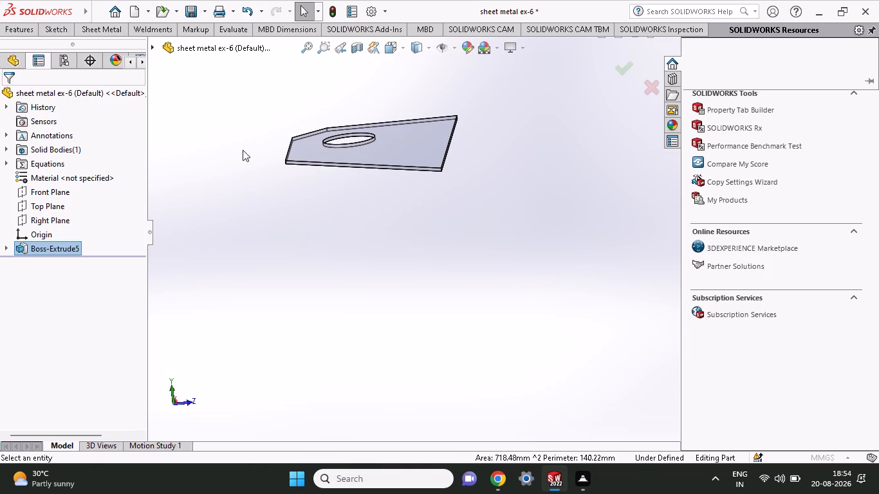
middle_click_drag(279, 133, 286, 140)
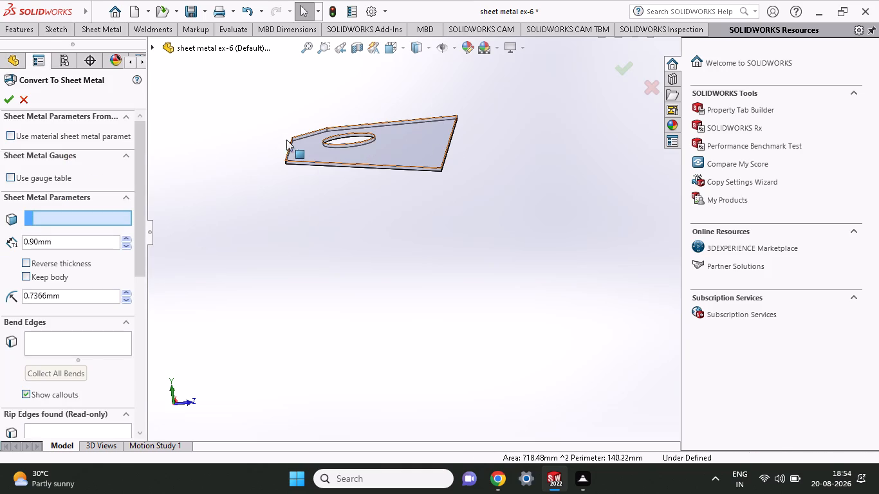
middle_click_drag(286, 140, 306, 170)
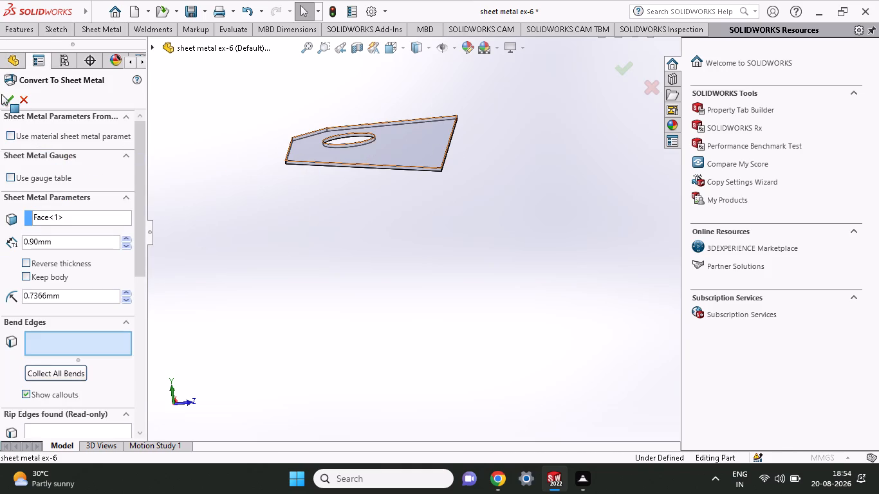
middle_click_drag(338, 138, 358, 226)
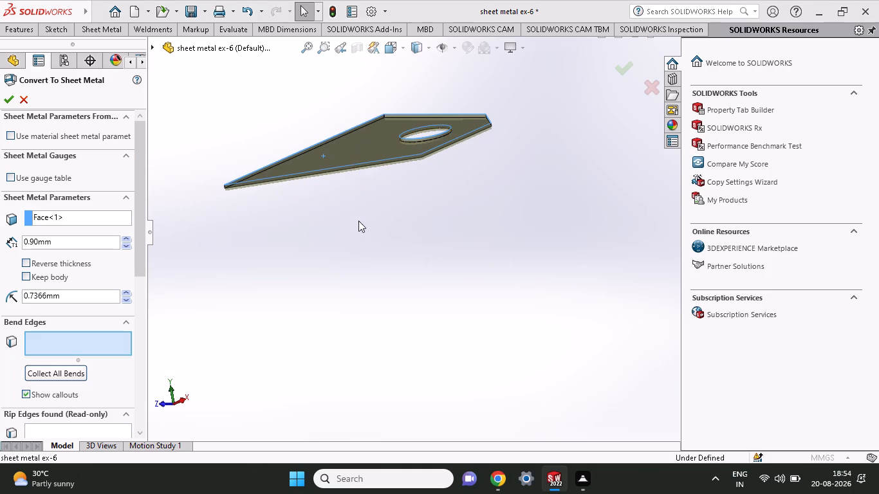
left_click(527, 263)
middle_click_drag(504, 219, 507, 293)
middle_click_drag(443, 196, 421, 68)
left_click(368, 154)
middle_click_drag(404, 145, 403, 246)
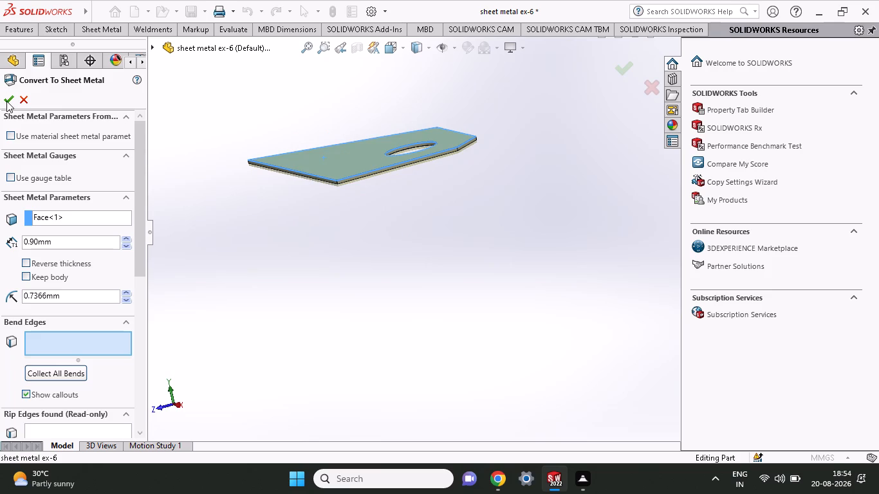
left_click(6, 101)
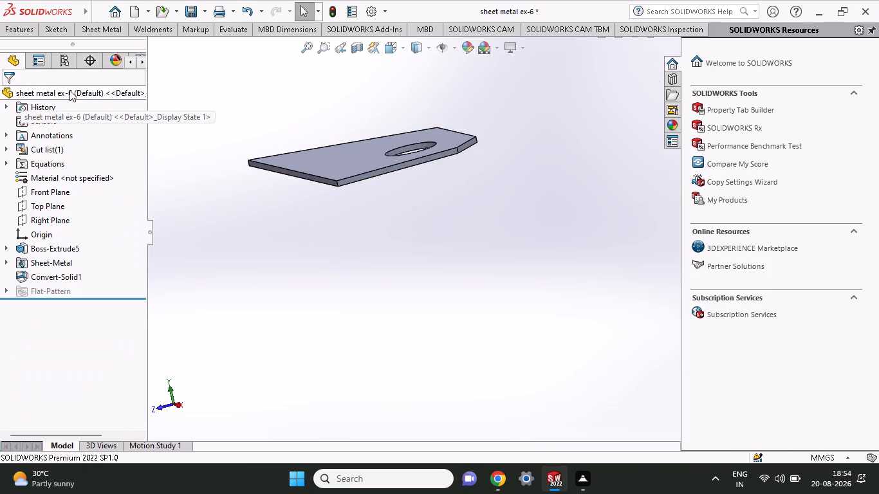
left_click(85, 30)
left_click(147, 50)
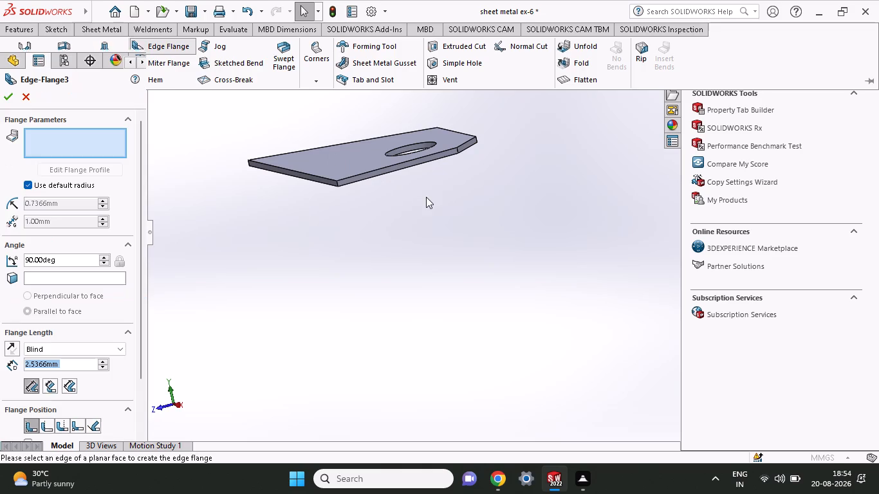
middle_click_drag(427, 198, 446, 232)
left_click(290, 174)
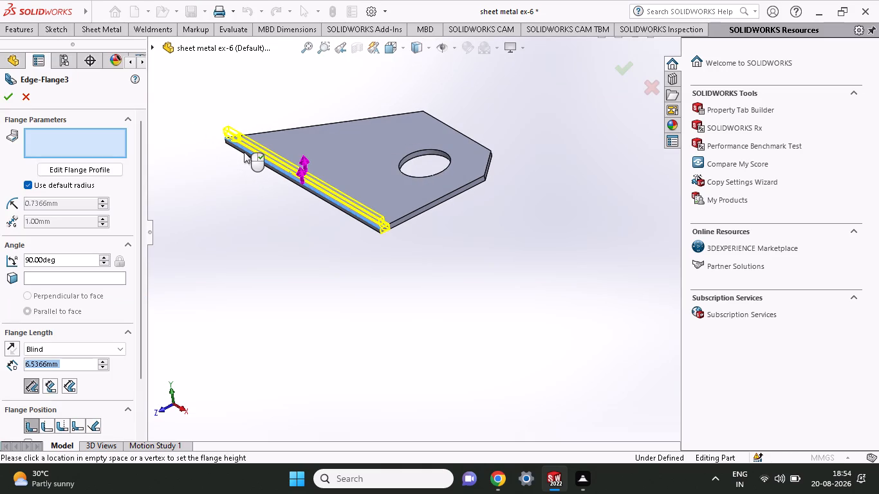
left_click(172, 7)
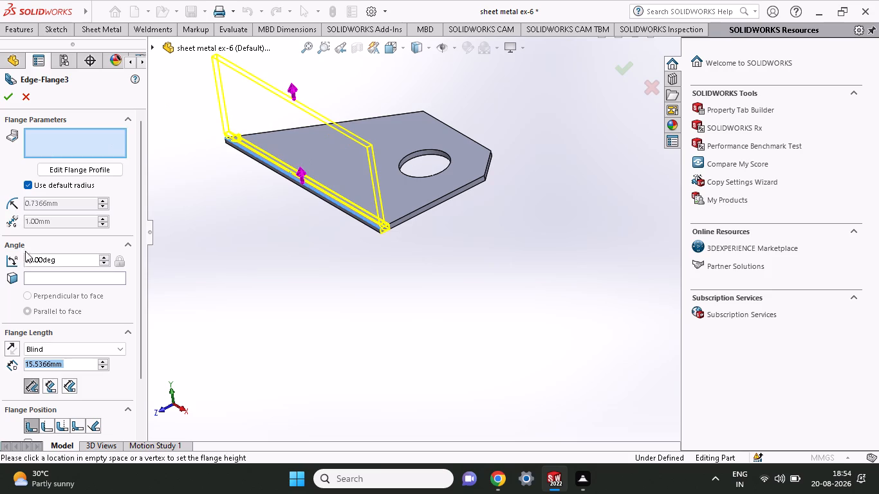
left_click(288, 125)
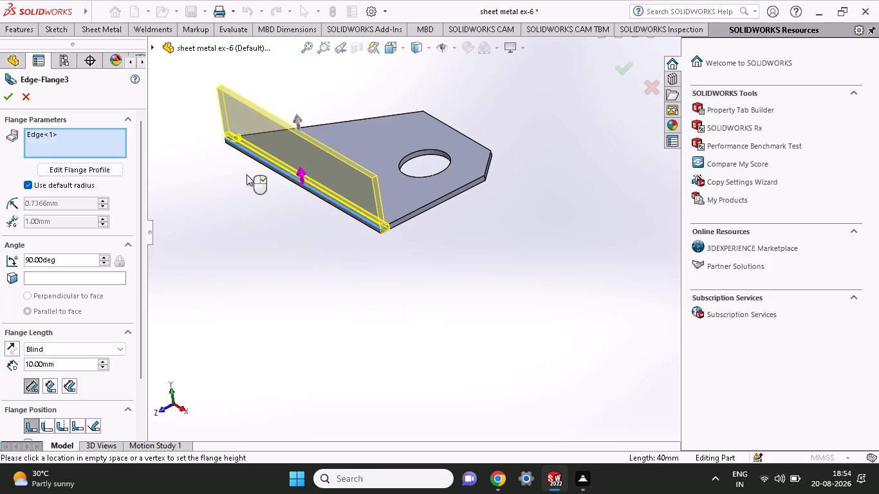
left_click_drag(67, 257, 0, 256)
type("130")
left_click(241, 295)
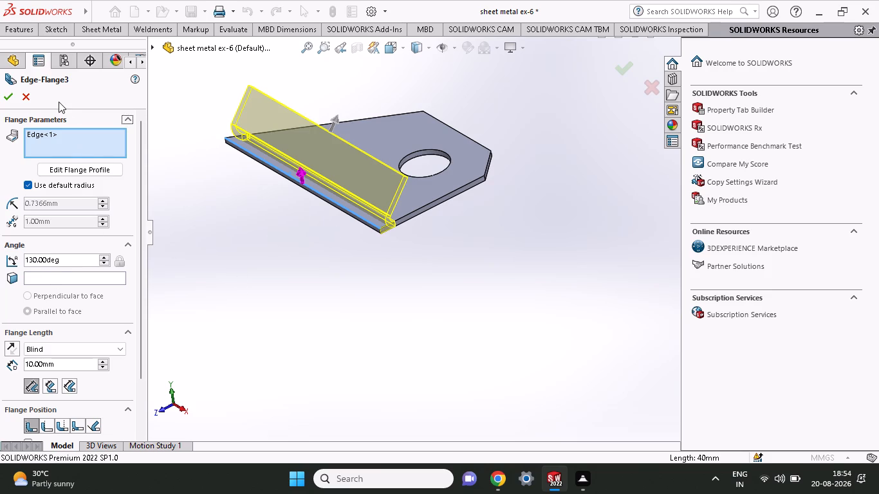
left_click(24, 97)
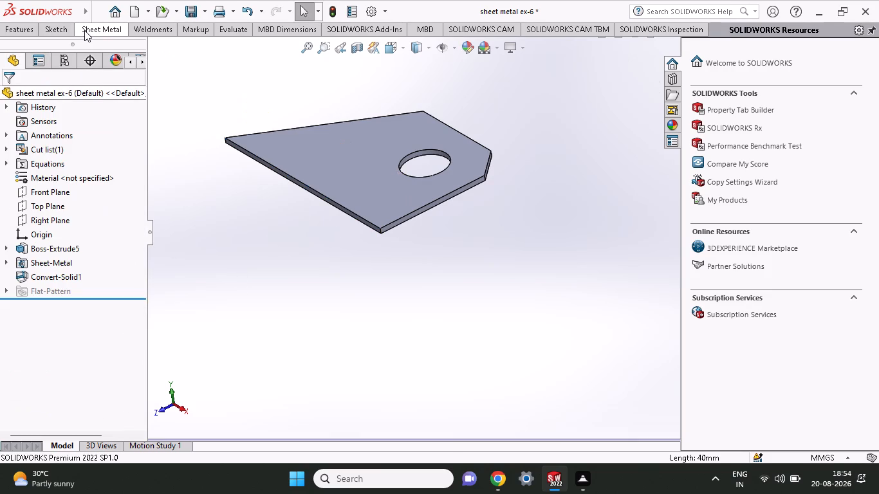
Add an edge flange along the plate's 40 mm edge with a 50-degree angle and a 6 mm blind length.
left_click(84, 30)
left_click(153, 46)
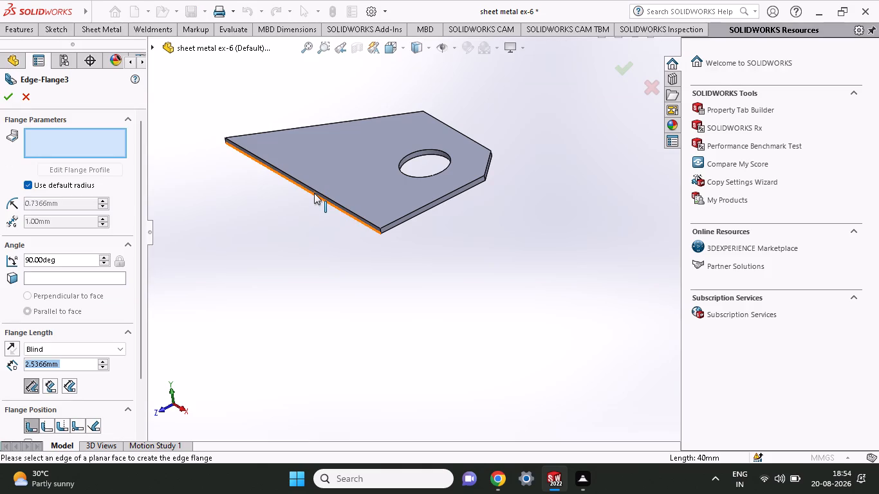
left_click(314, 193)
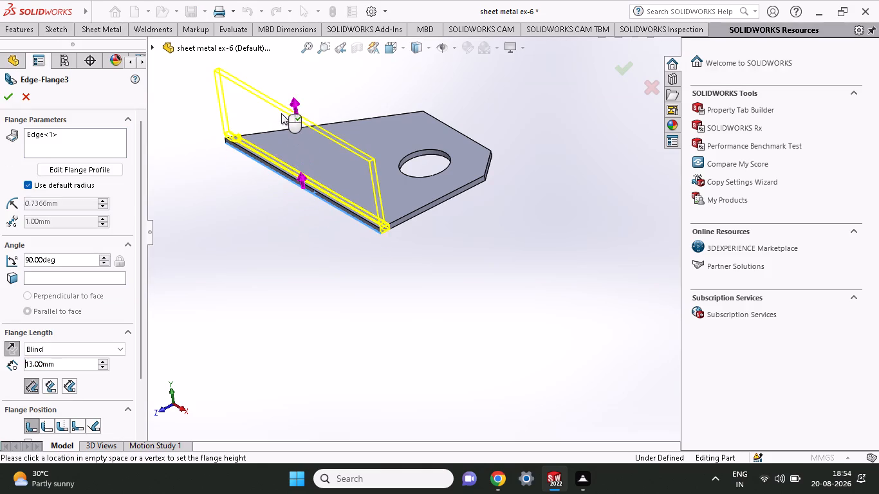
left_click(281, 113)
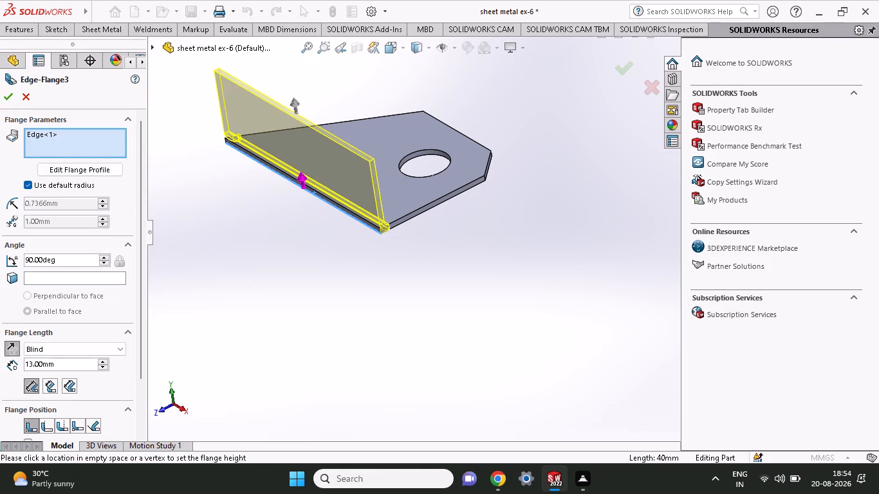
left_click_drag(77, 260, 0, 230)
type("50")
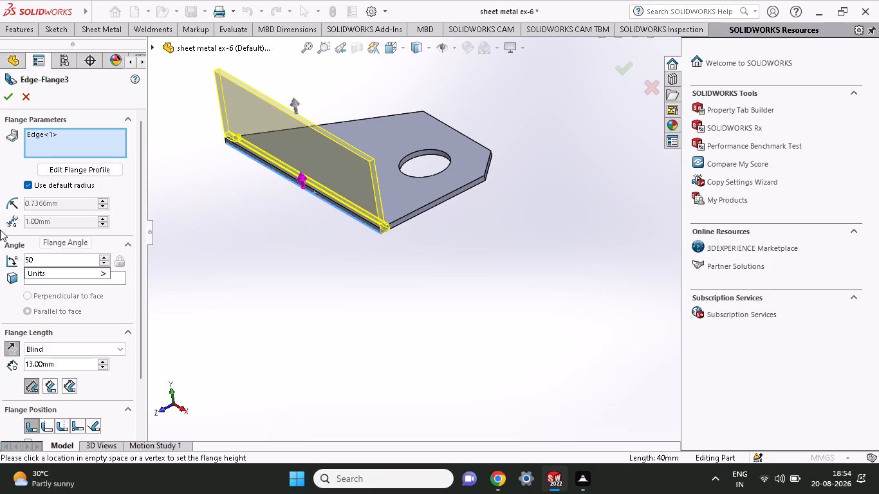
key("Return")
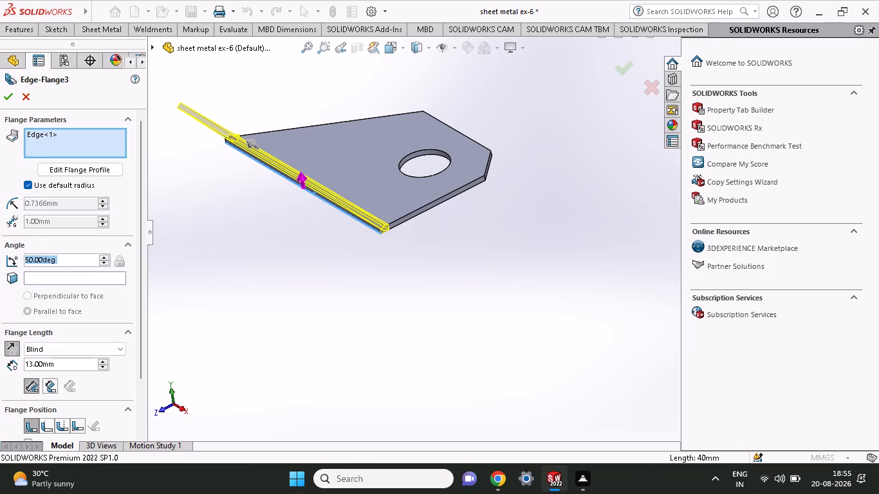
left_click_drag(63, 370, 0, 346)
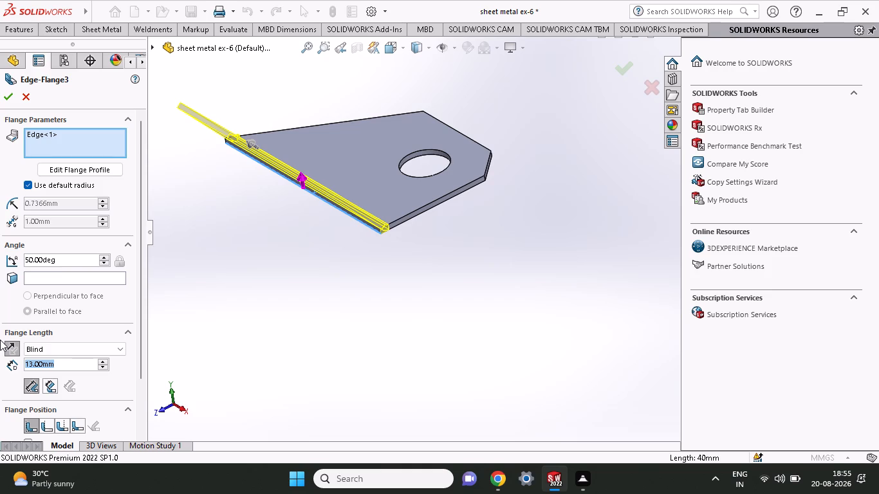
key("6")
key("Return")
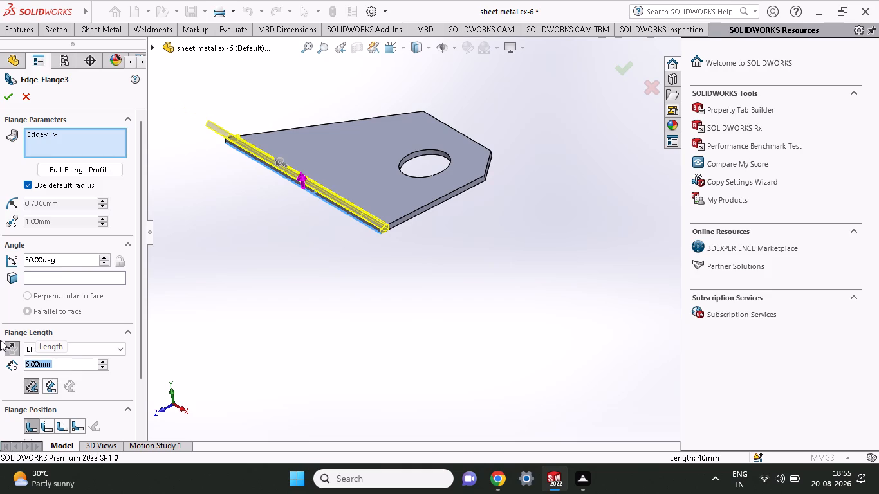
left_click(15, 93)
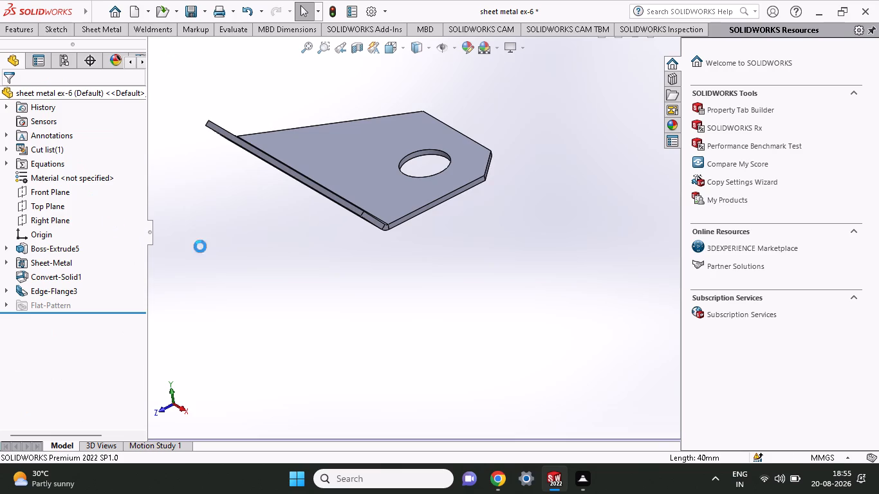
middle_click_drag(310, 231, 248, 203)
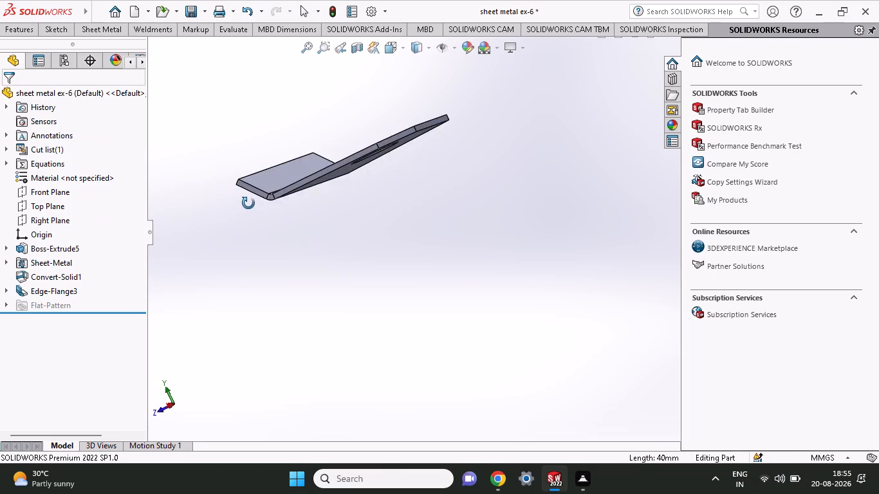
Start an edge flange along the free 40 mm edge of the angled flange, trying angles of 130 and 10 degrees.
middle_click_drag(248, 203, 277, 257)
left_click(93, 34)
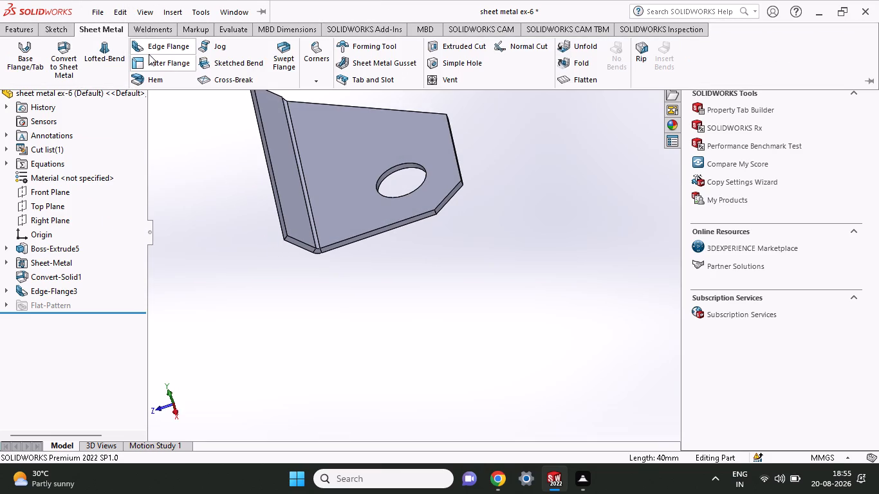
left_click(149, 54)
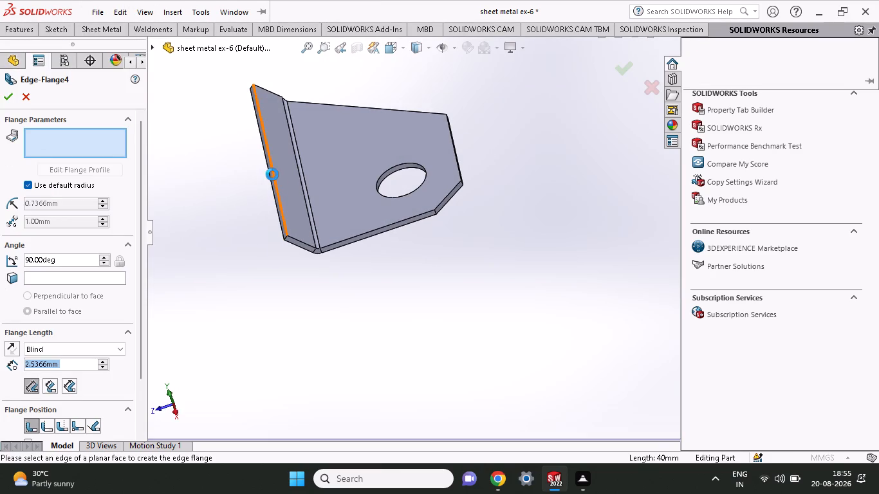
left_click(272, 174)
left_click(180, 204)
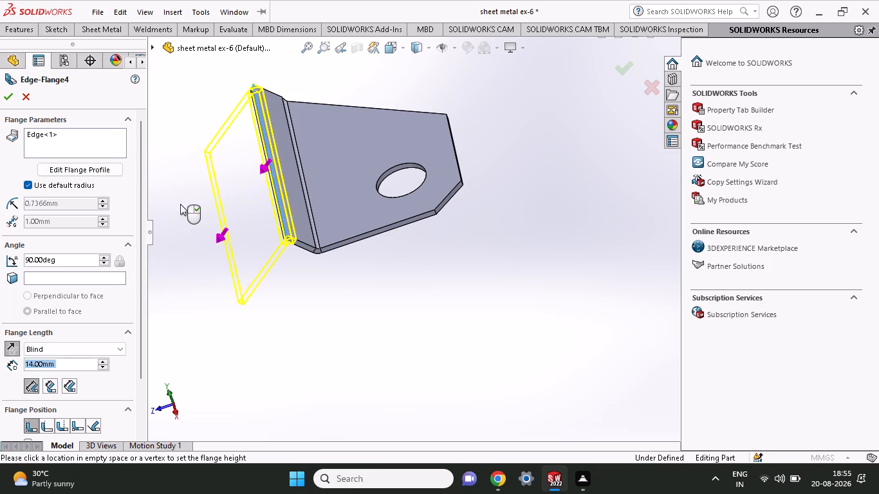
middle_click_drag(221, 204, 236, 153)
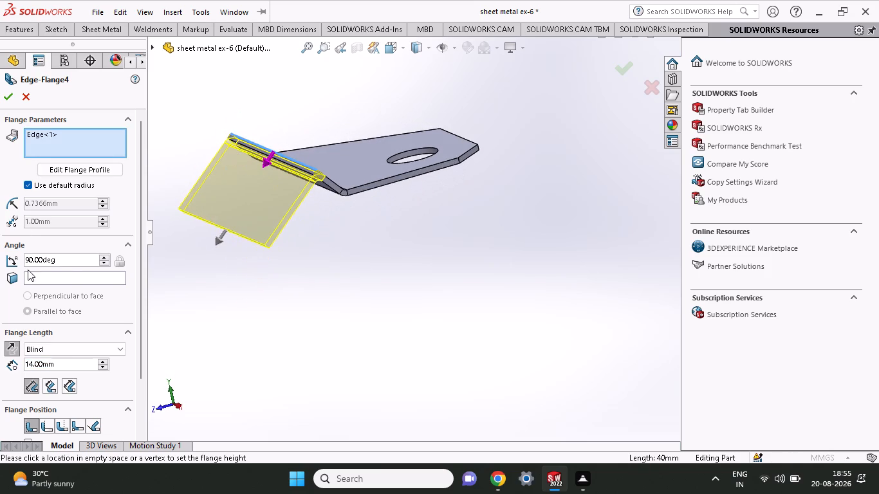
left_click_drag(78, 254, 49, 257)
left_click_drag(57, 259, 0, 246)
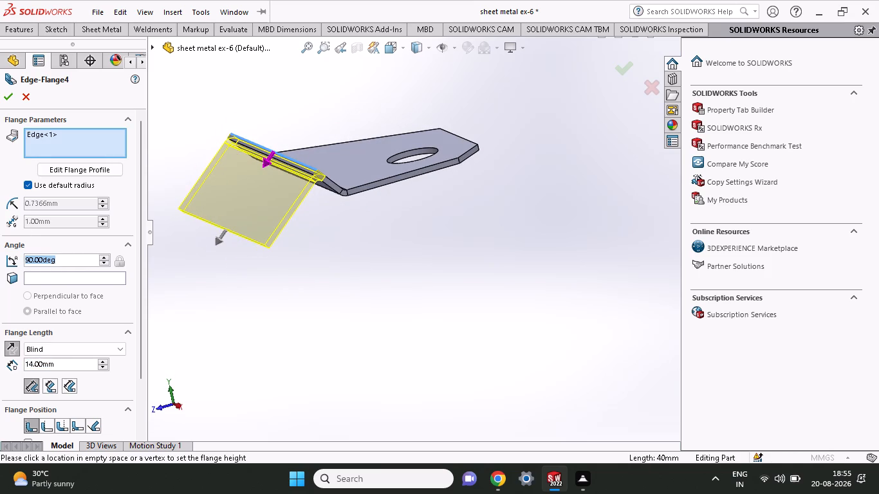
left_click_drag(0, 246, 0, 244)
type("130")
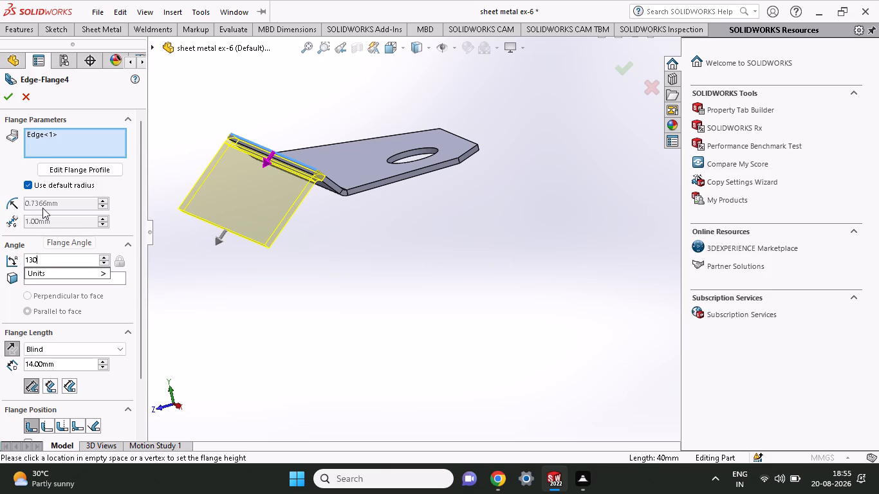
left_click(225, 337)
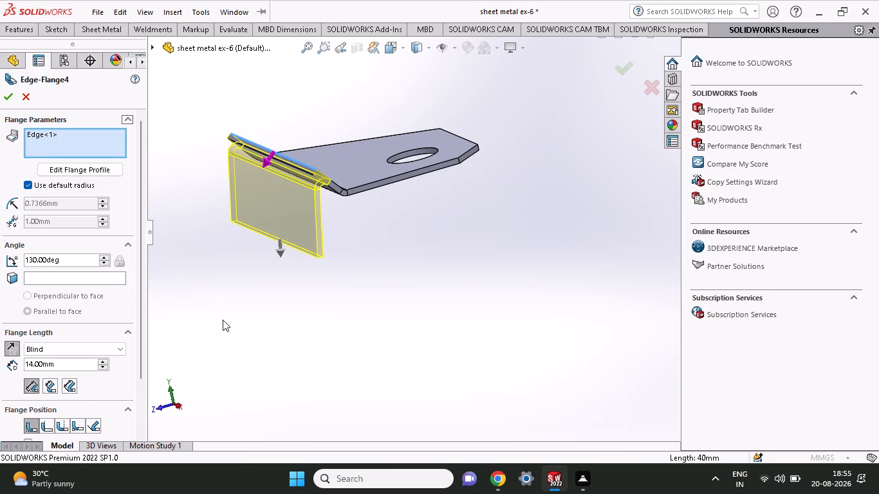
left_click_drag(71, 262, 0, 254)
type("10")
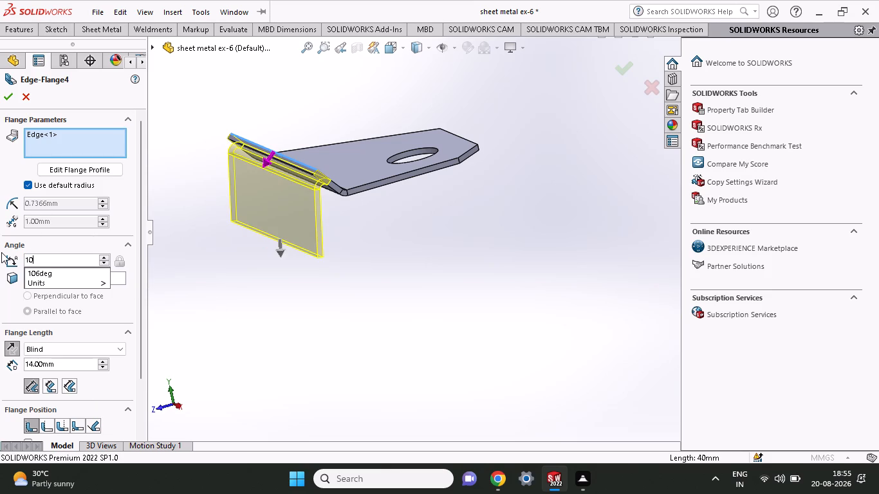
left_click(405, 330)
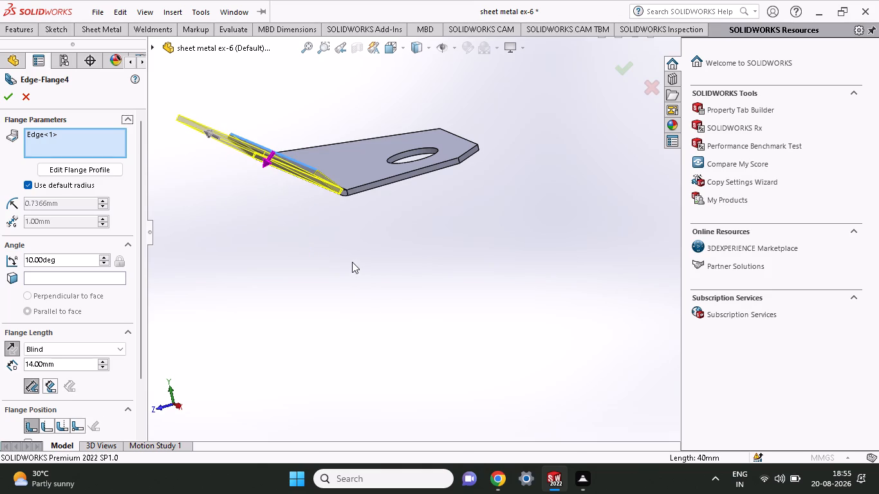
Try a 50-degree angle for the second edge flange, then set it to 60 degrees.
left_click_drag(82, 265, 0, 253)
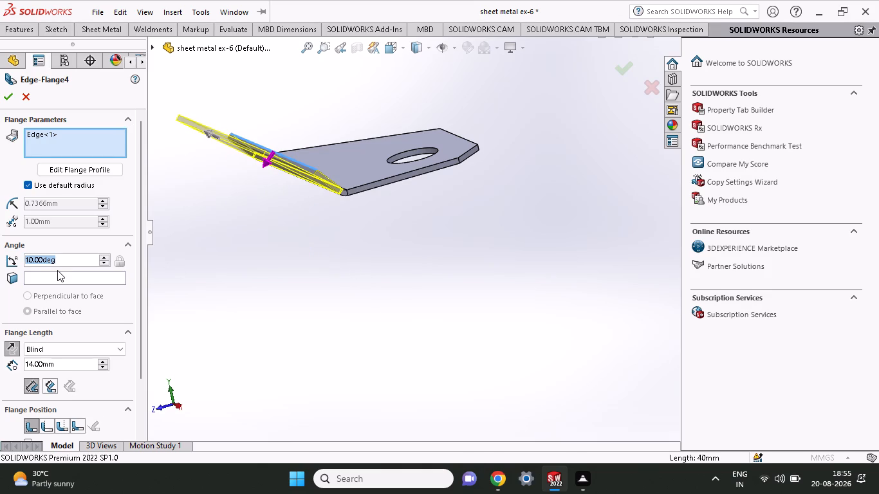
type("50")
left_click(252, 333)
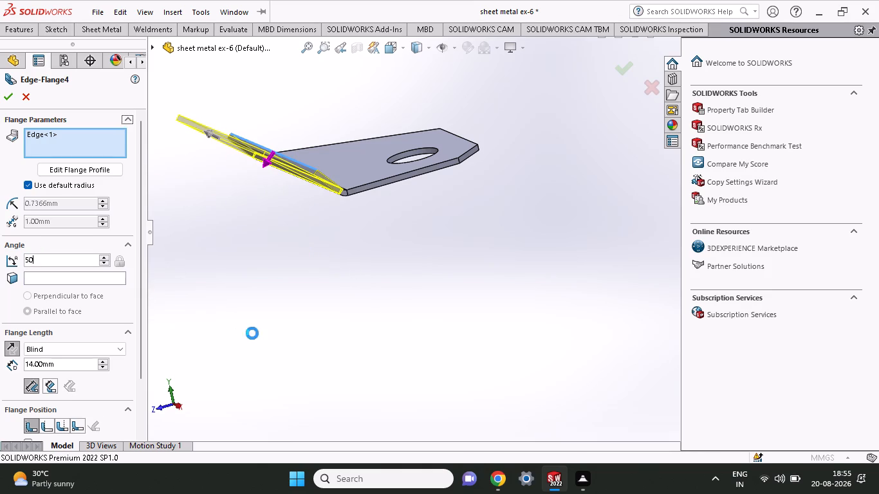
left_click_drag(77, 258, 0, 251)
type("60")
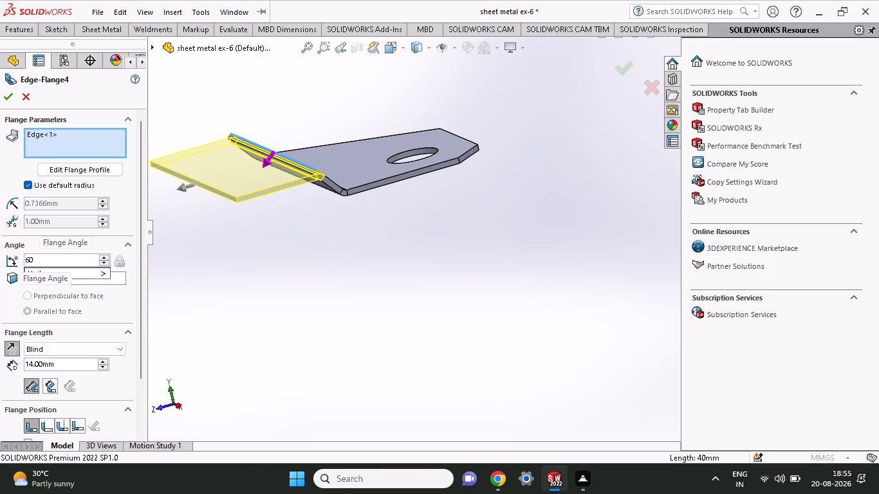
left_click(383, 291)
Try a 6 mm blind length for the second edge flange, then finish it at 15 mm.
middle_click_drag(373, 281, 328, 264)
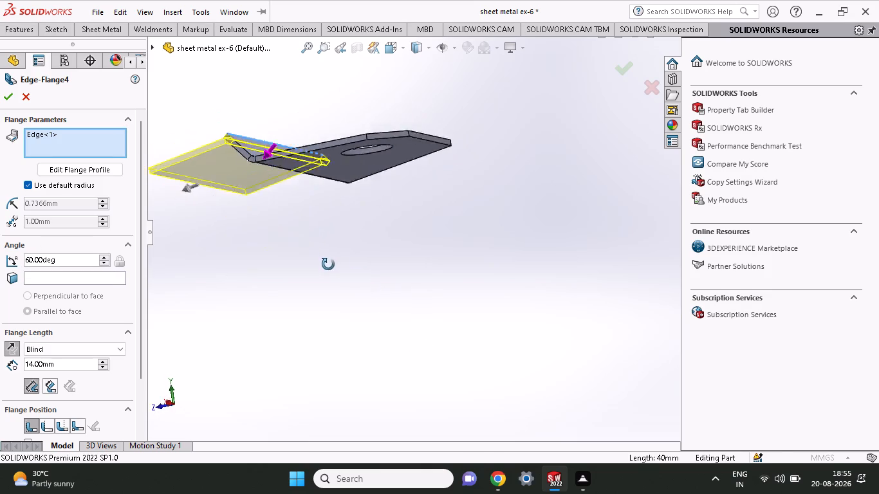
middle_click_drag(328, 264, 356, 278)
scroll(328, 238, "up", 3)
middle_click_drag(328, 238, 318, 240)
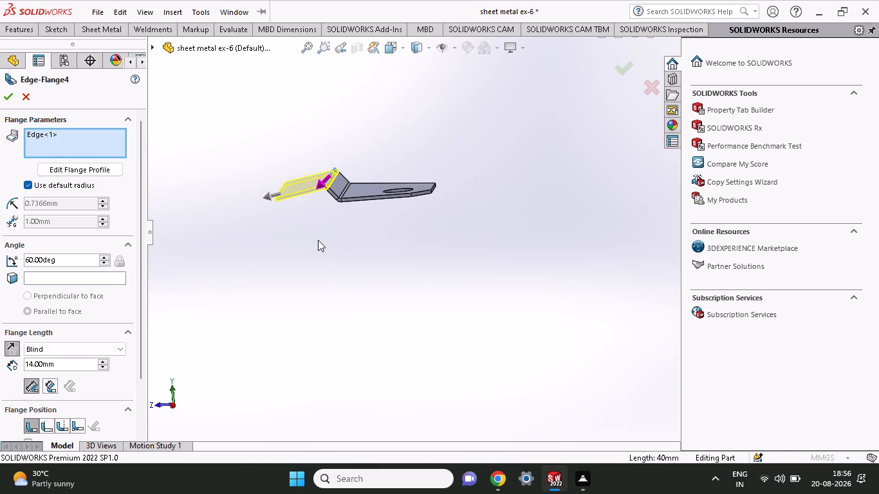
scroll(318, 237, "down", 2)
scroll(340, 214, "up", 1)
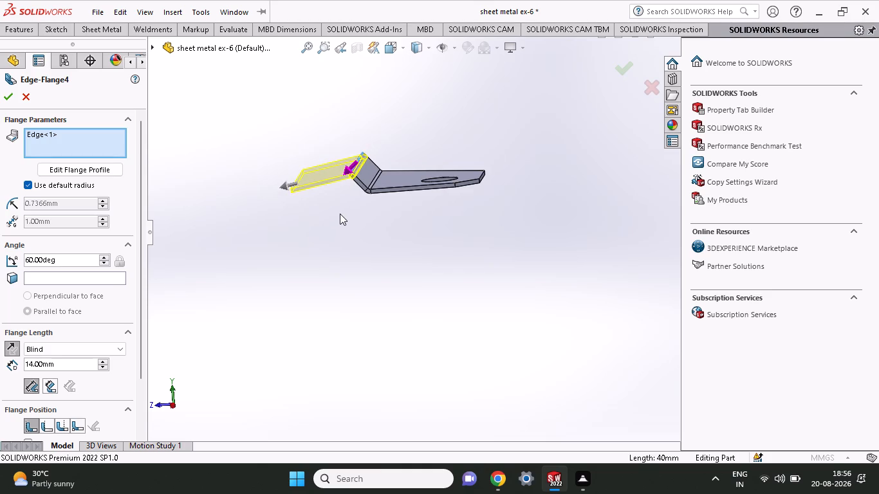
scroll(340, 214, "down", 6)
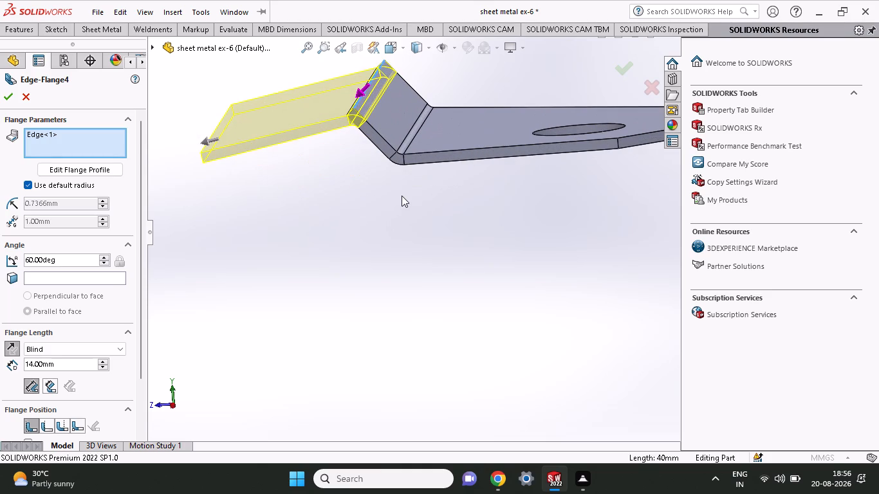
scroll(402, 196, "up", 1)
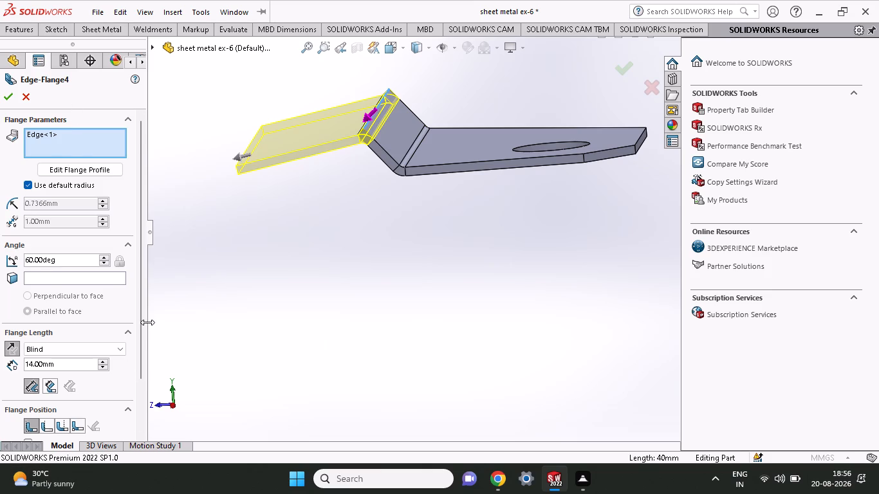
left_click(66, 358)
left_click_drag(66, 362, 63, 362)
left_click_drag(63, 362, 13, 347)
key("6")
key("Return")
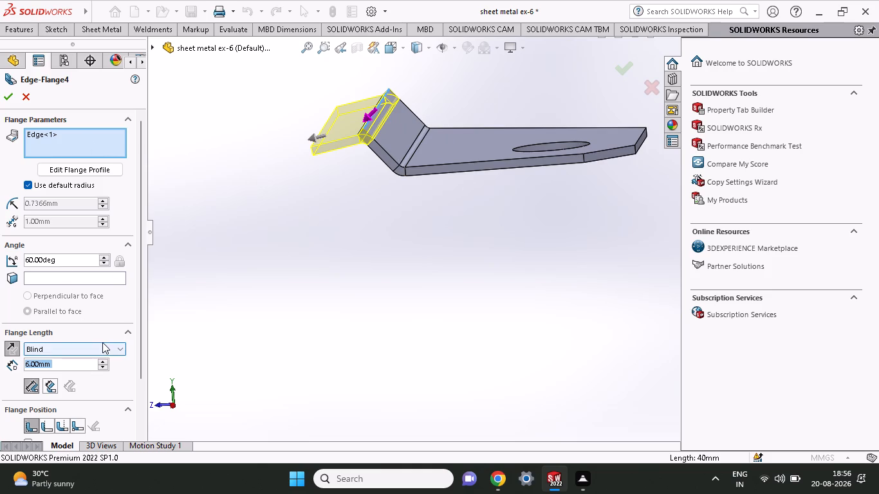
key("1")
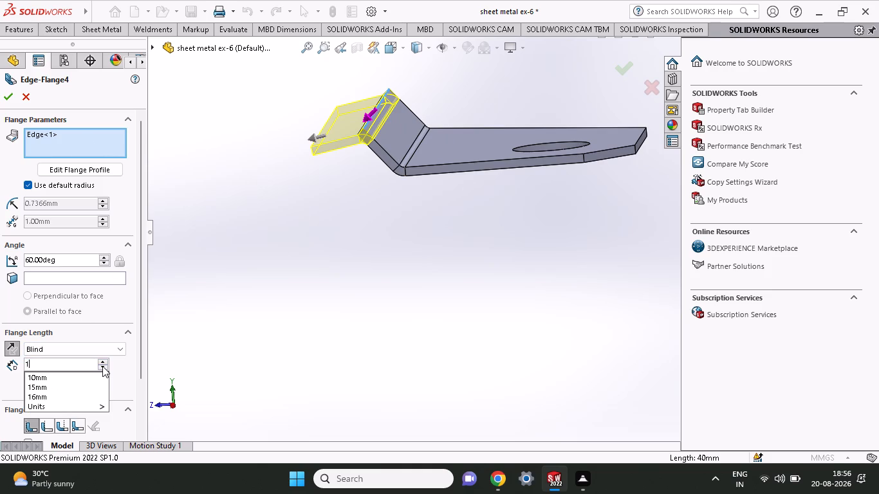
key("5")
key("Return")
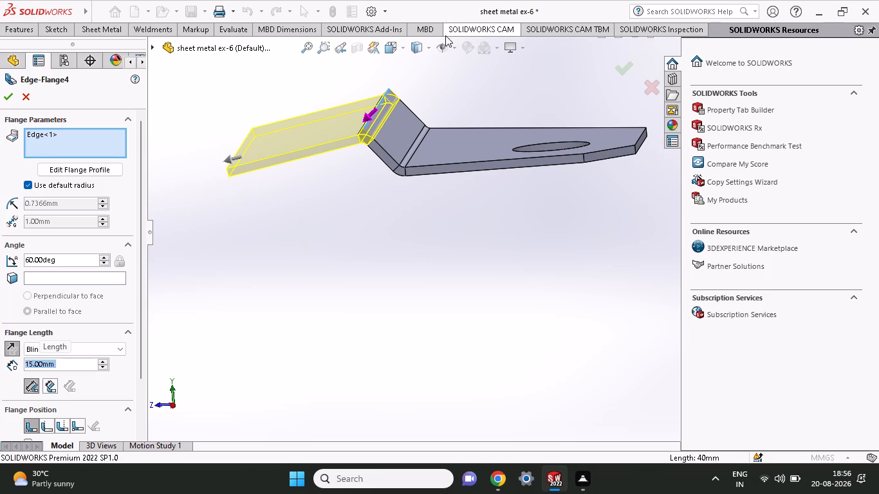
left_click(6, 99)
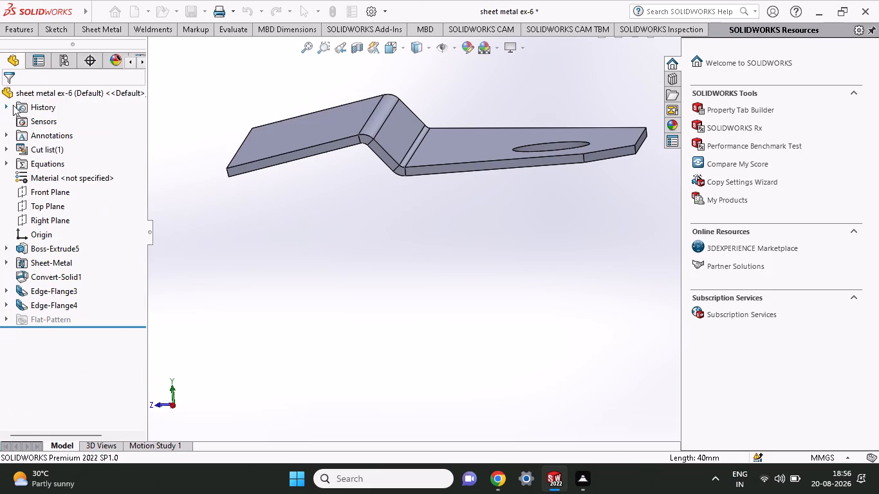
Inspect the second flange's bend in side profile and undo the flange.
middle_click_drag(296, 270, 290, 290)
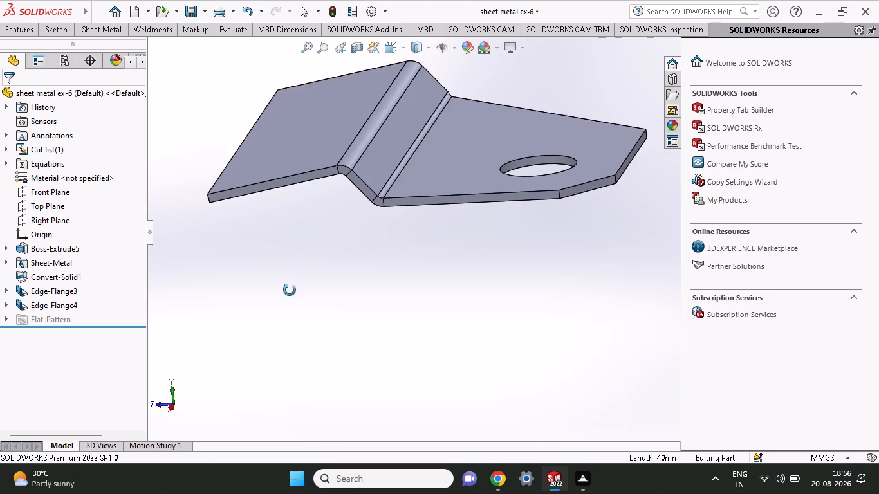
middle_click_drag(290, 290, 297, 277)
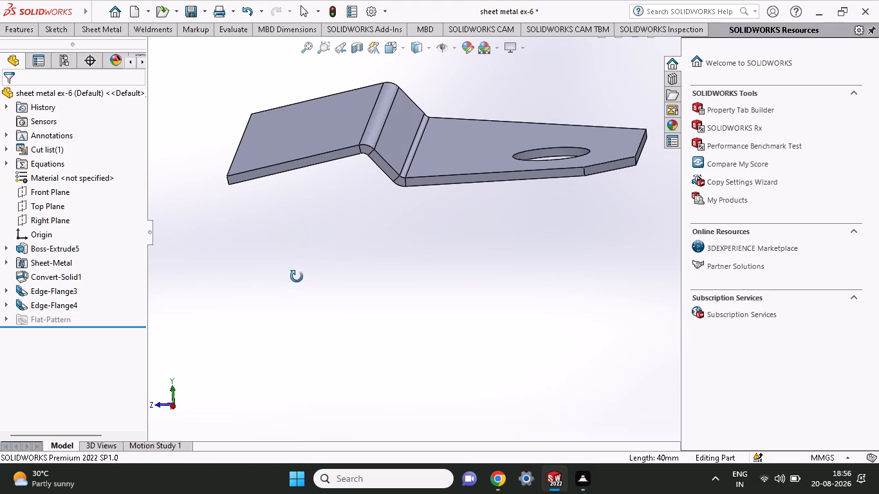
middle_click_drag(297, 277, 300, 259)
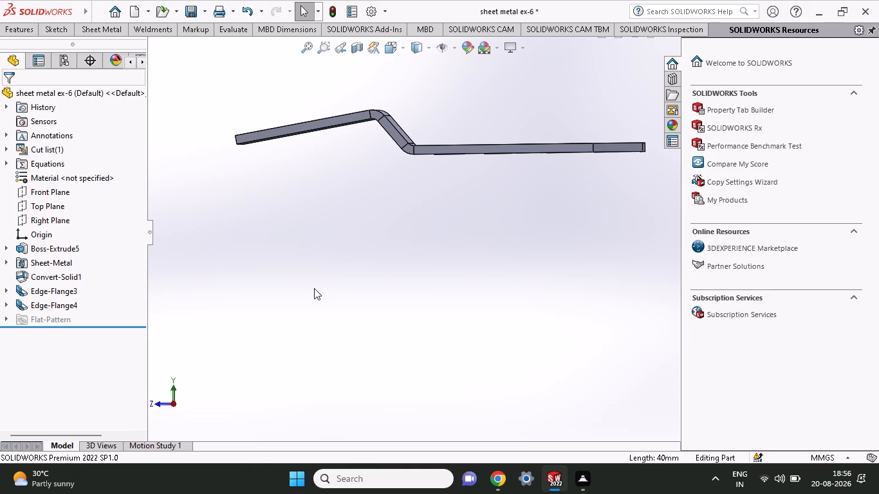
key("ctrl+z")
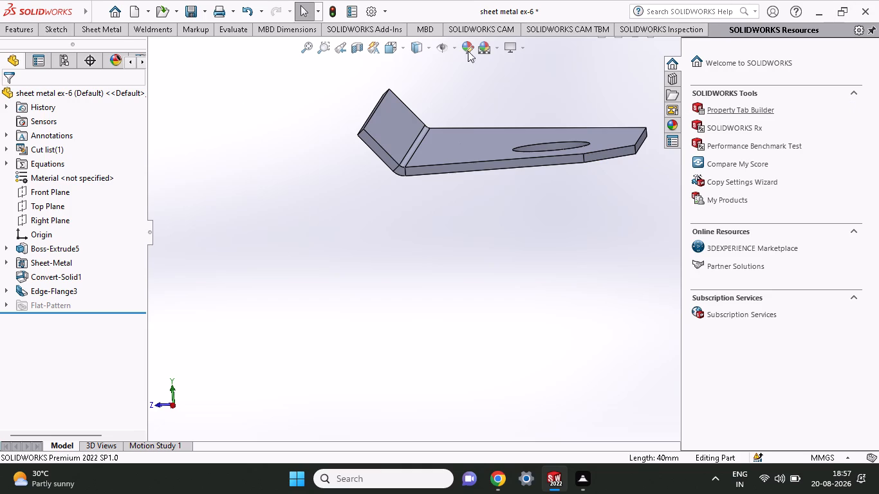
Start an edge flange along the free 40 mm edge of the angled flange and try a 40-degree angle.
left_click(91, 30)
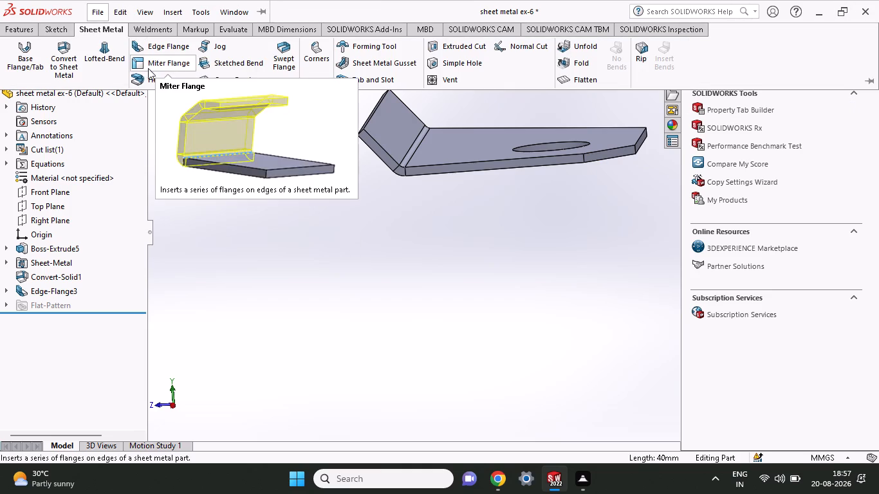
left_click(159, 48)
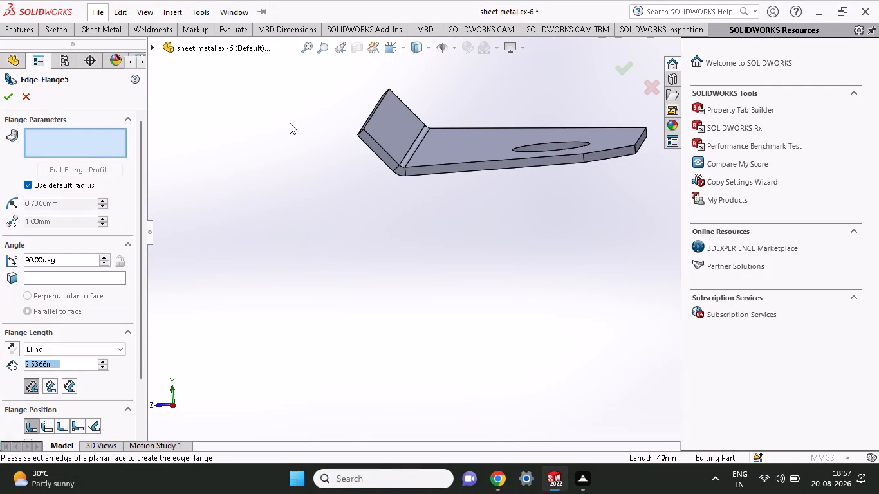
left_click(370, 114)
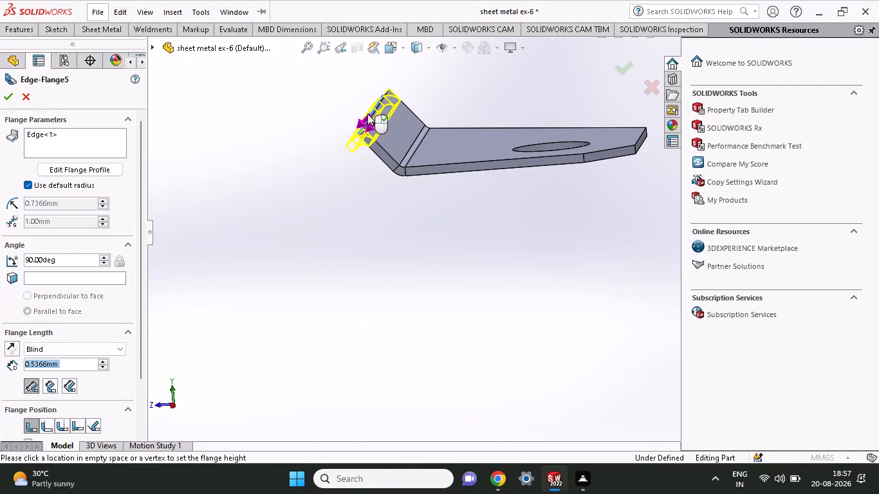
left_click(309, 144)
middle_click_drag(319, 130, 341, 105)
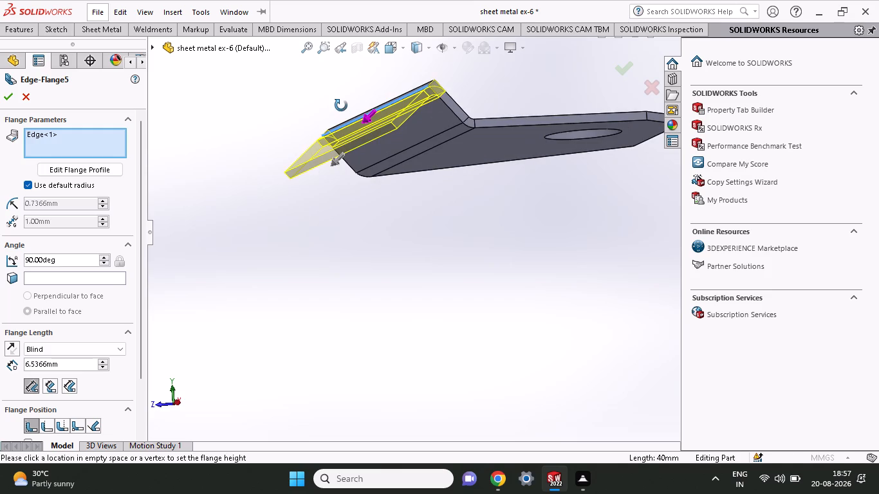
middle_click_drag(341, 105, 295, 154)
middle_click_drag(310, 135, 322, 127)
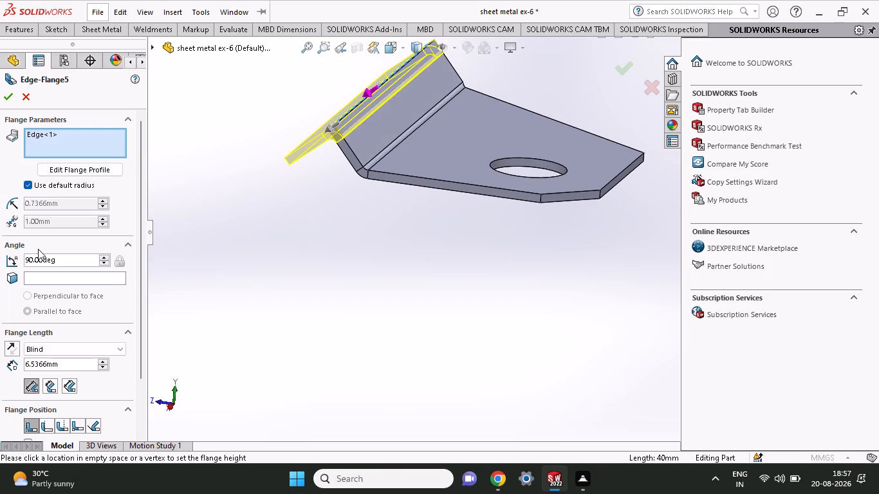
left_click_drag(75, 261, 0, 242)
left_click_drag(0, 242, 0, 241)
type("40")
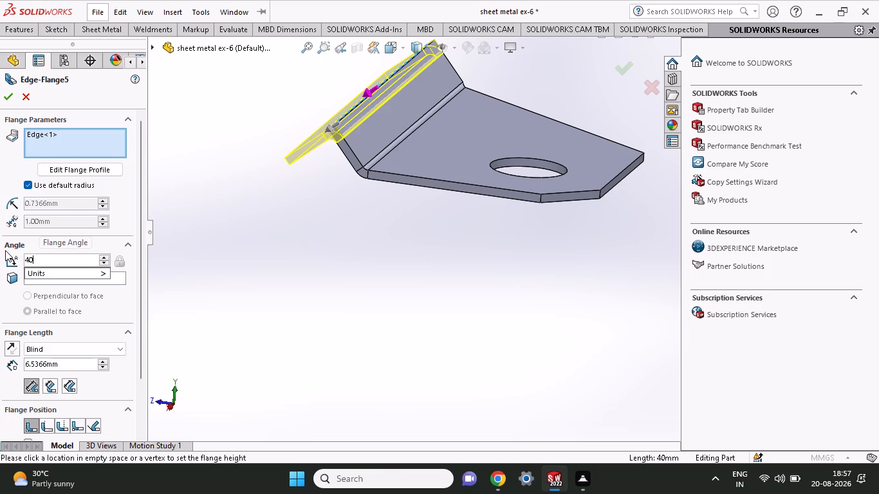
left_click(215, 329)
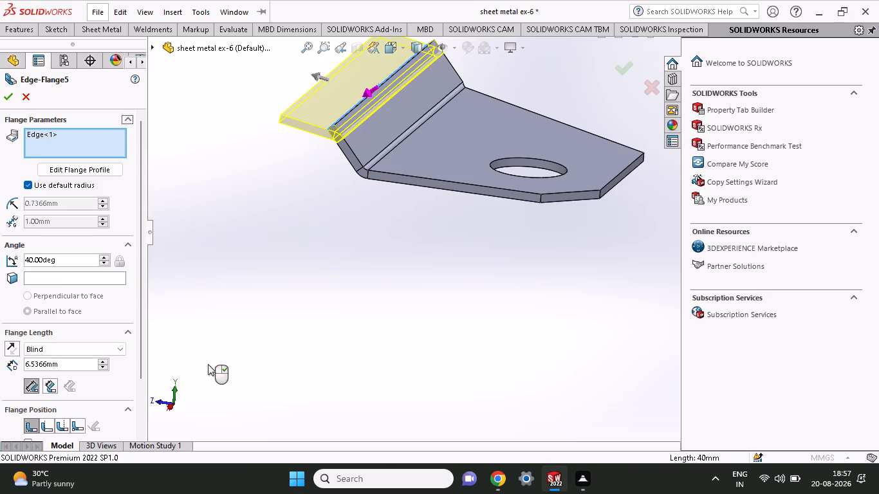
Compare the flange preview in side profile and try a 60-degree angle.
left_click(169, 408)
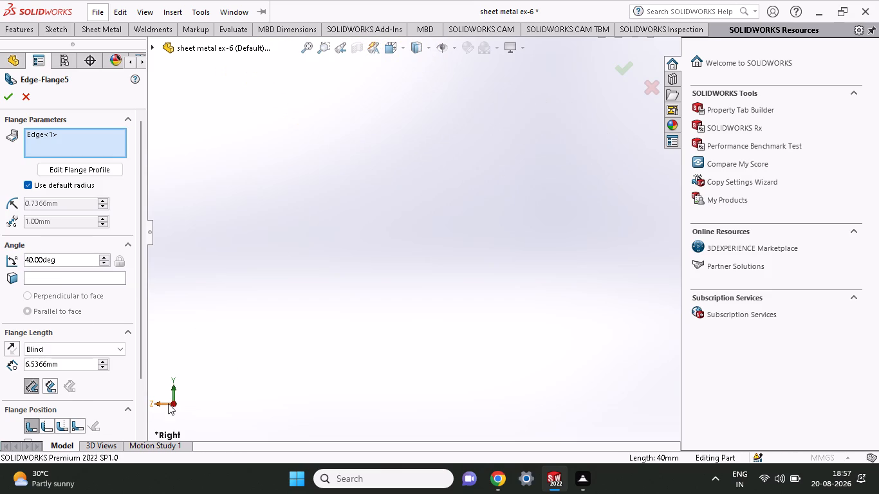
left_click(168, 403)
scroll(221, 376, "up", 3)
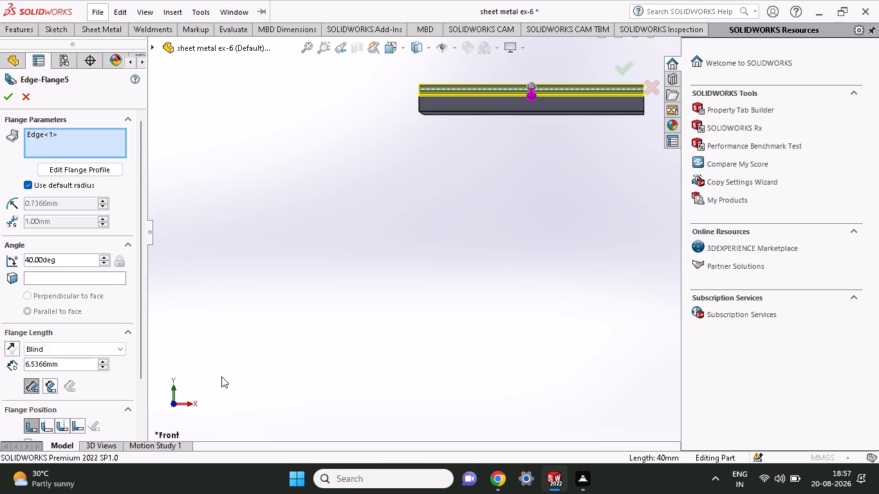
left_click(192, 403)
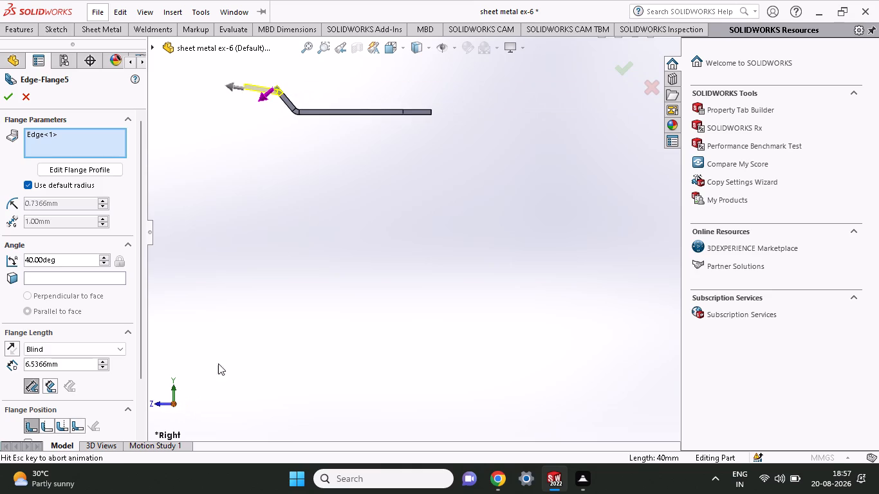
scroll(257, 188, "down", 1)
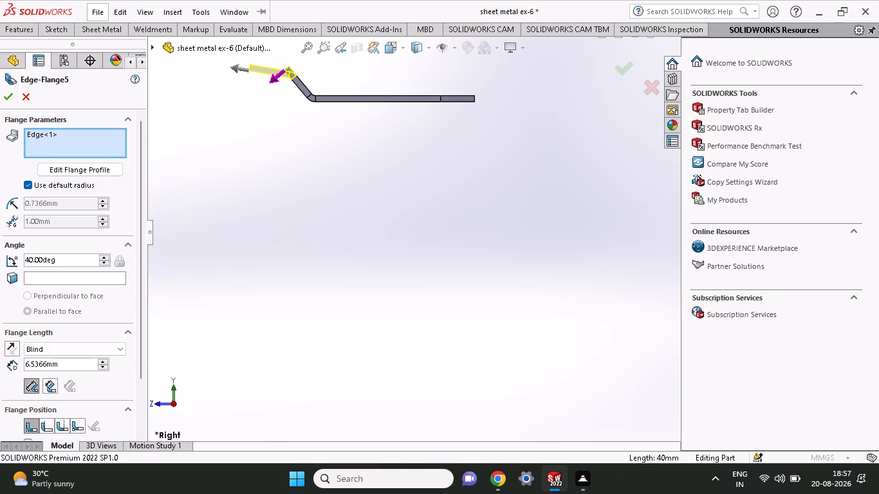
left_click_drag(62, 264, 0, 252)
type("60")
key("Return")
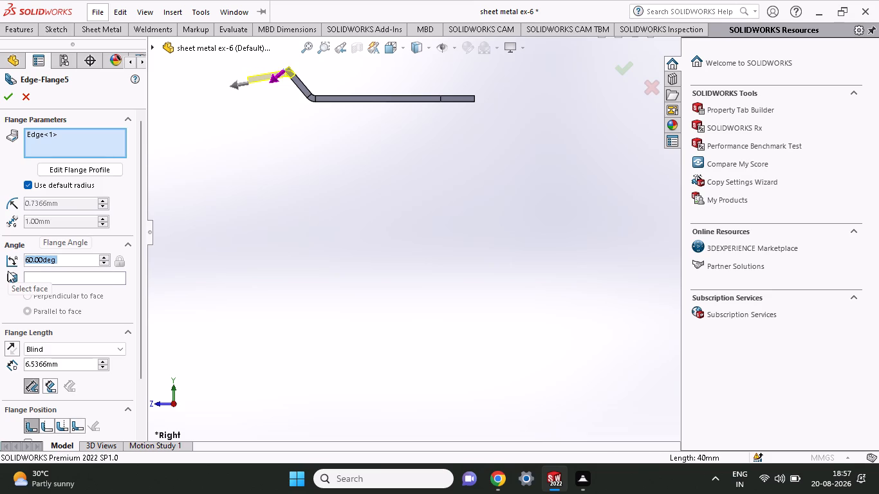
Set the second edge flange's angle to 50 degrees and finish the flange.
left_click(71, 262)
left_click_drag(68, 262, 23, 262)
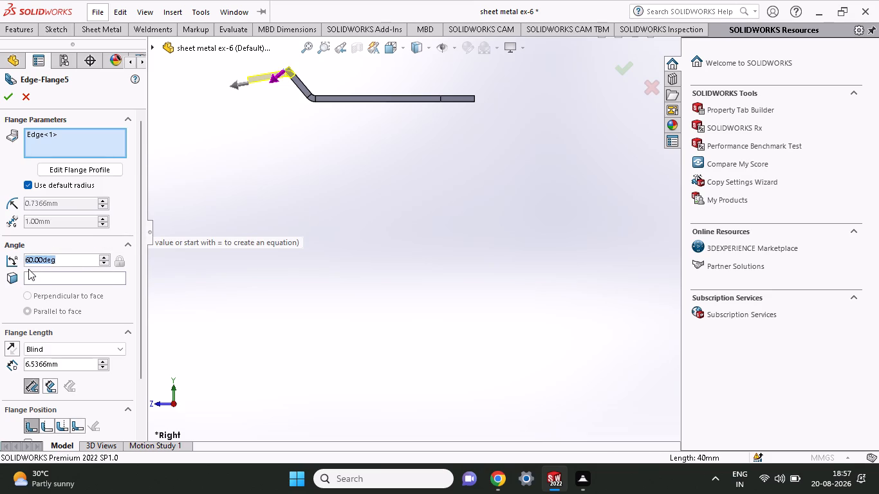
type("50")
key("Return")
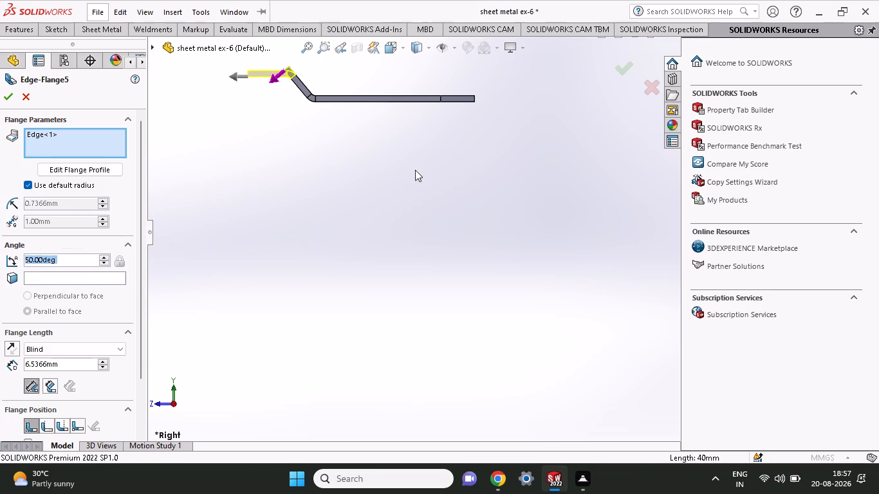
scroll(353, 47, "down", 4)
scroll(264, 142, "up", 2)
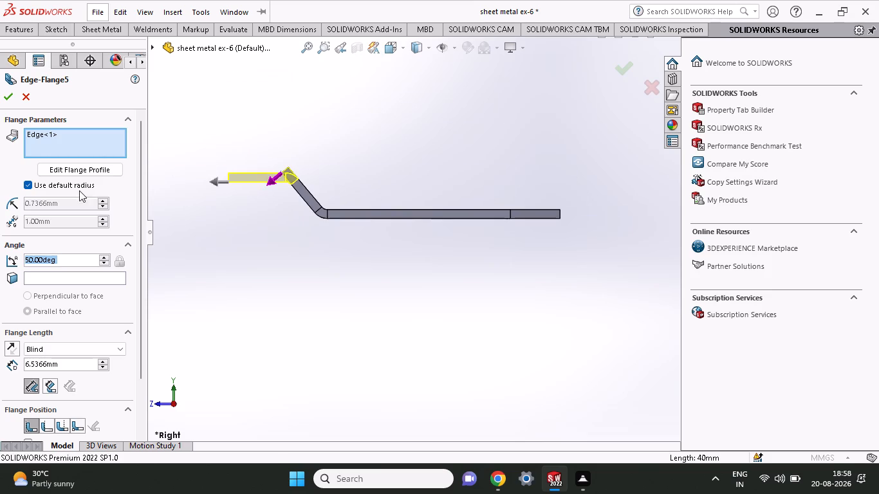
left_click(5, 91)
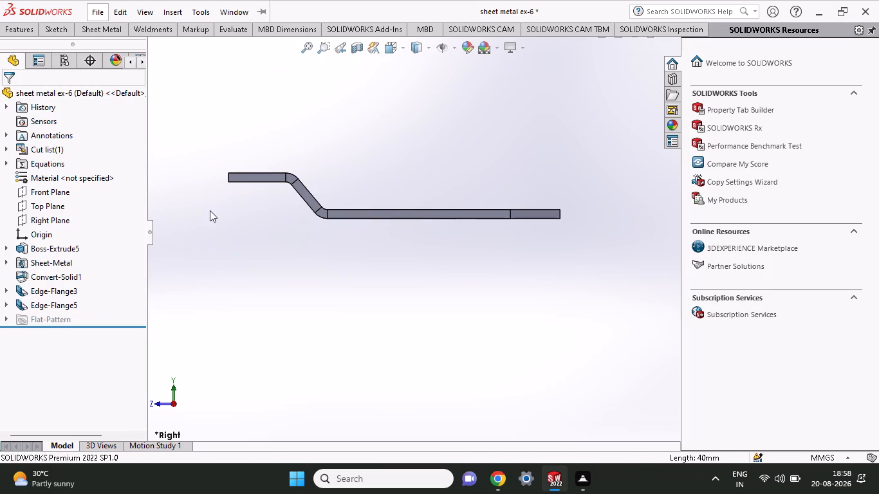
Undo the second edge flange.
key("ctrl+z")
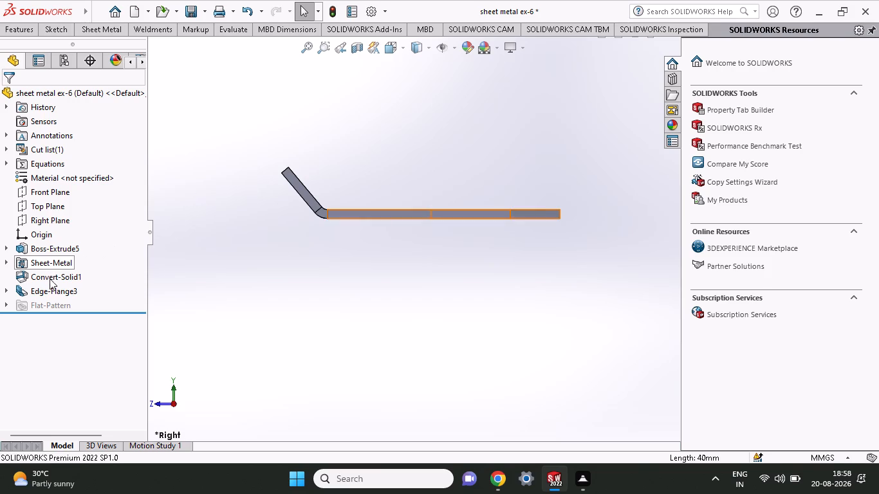
Add an edge flange along the angled flange's free 40 mm edge, 15 mm blind length at 40 degrees.
left_click(86, 23)
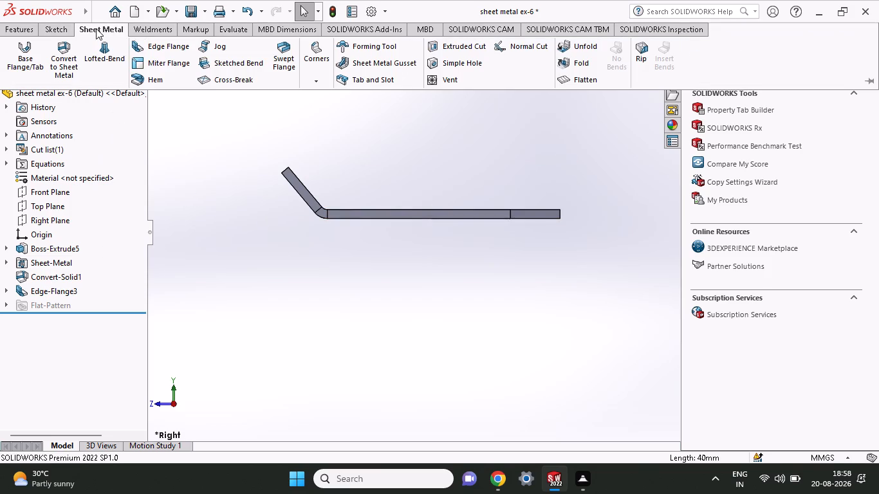
left_click(151, 49)
middle_click_drag(203, 158, 231, 215)
left_click(281, 169)
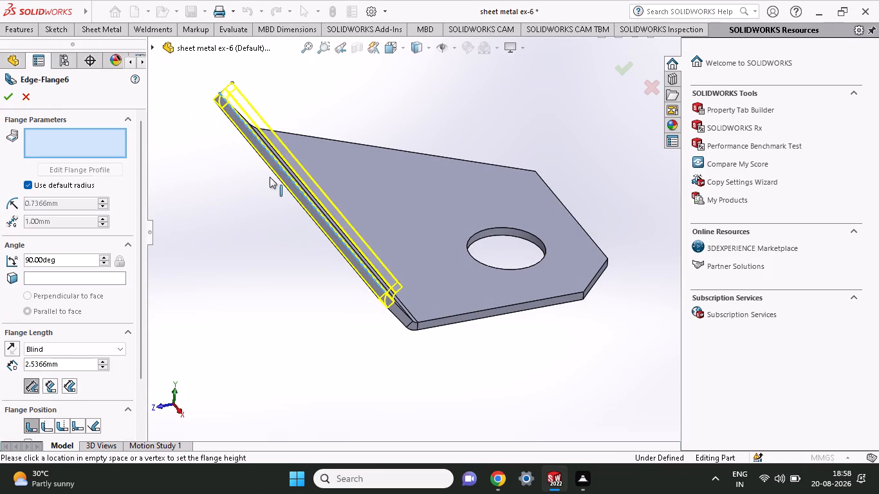
scroll(248, 190, "up", 3)
left_click(248, 189)
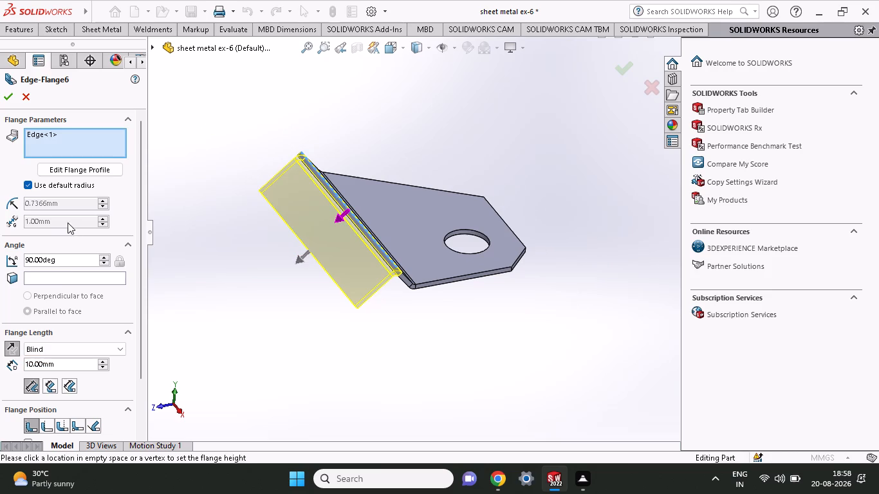
left_click_drag(54, 367, 0, 346)
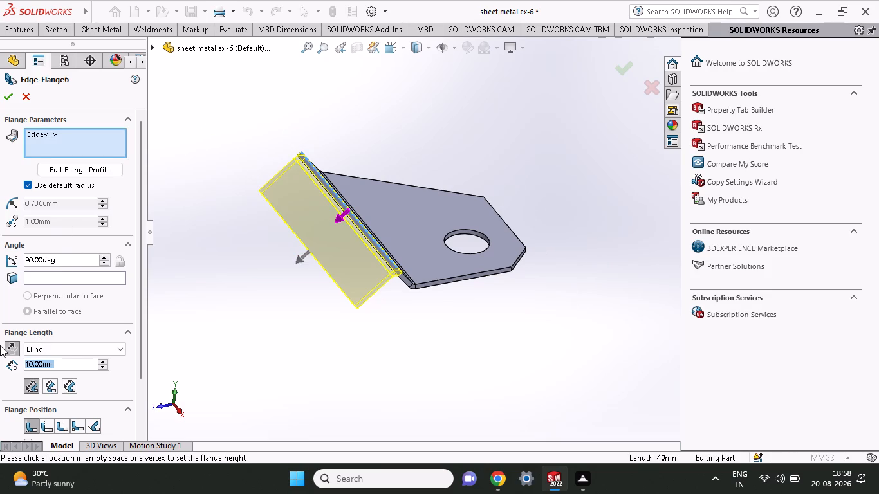
type("15")
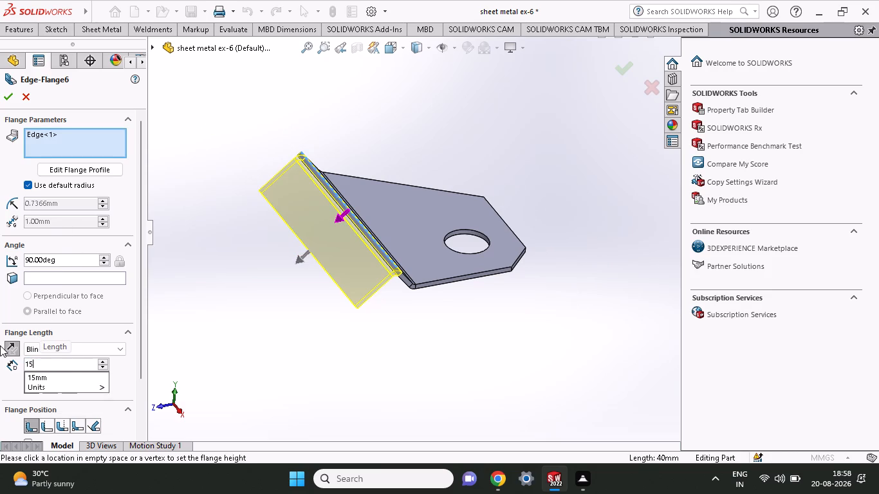
key("Return")
left_click_drag(80, 263, 0, 250)
type("40")
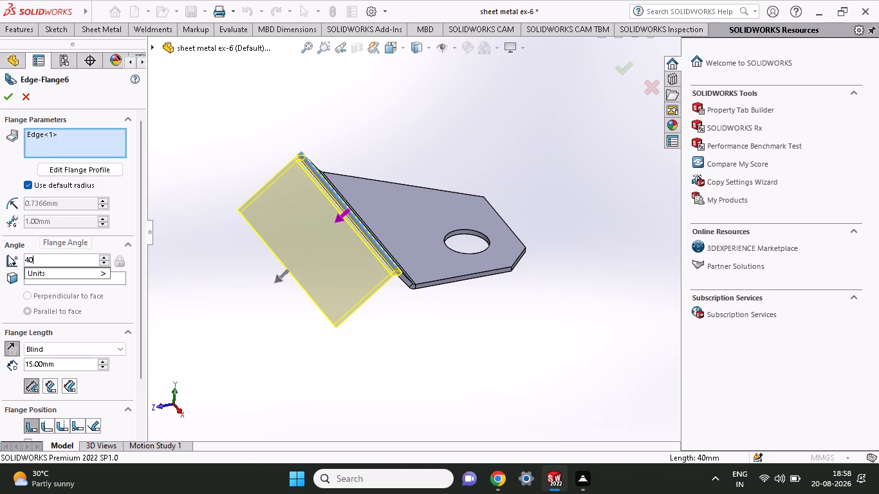
left_click(6, 96)
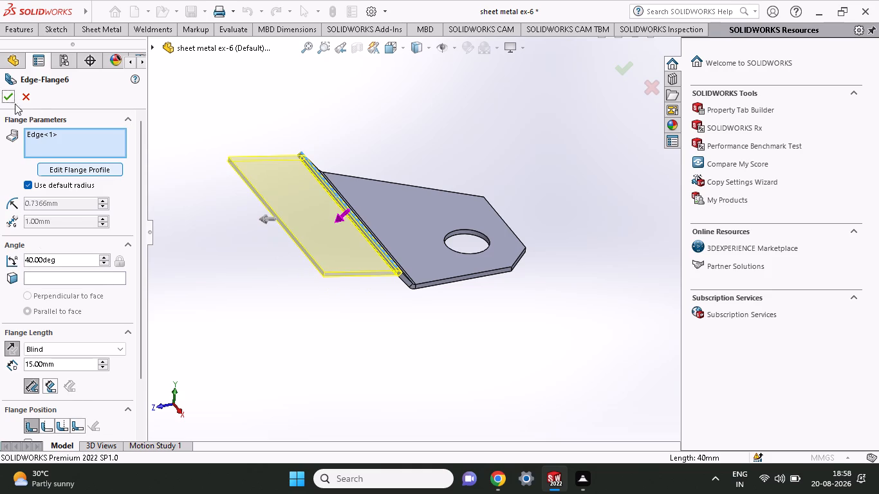
left_click(12, 97)
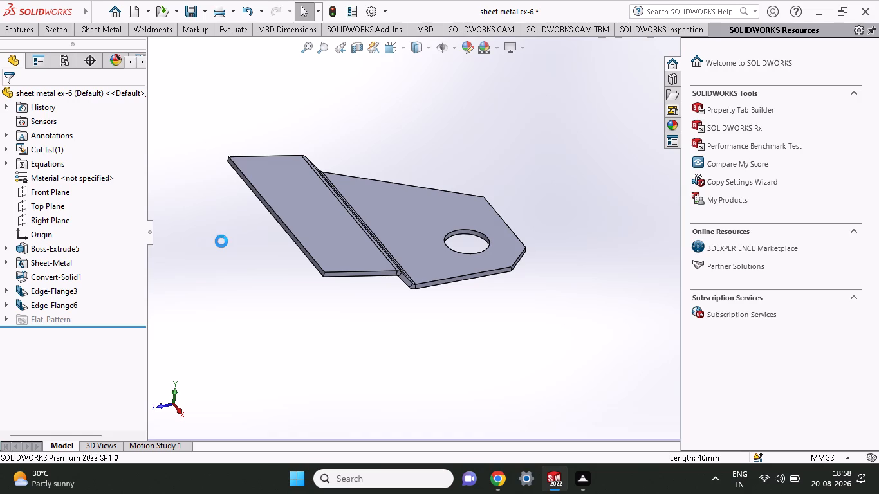
Sketch a circle of about 1.73 mm radius on the outer flange's upper face, midway along its width near the slanted-edge side.
scroll(335, 235, "down", 3)
middle_click_drag(335, 235, 299, 214)
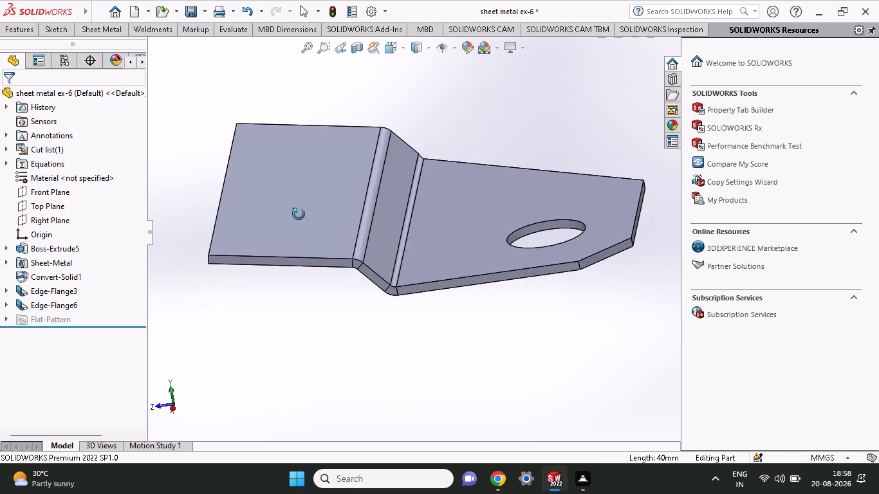
middle_click_drag(299, 214, 321, 233)
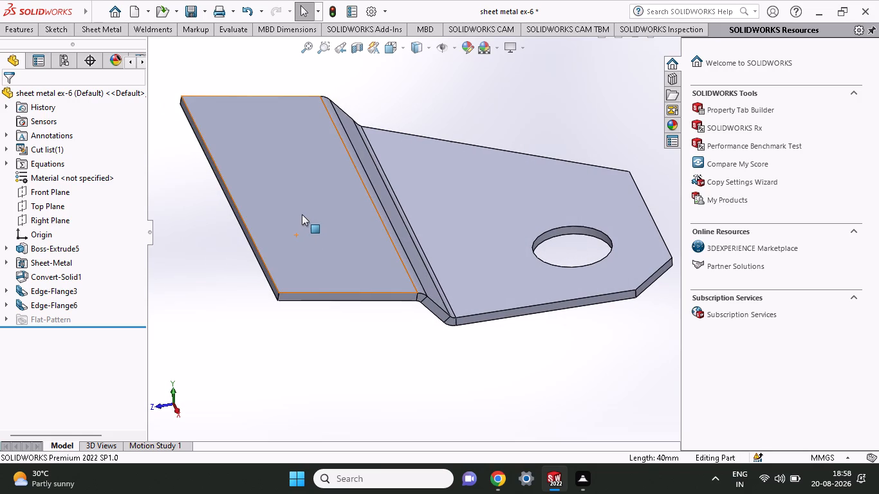
left_click(64, 26)
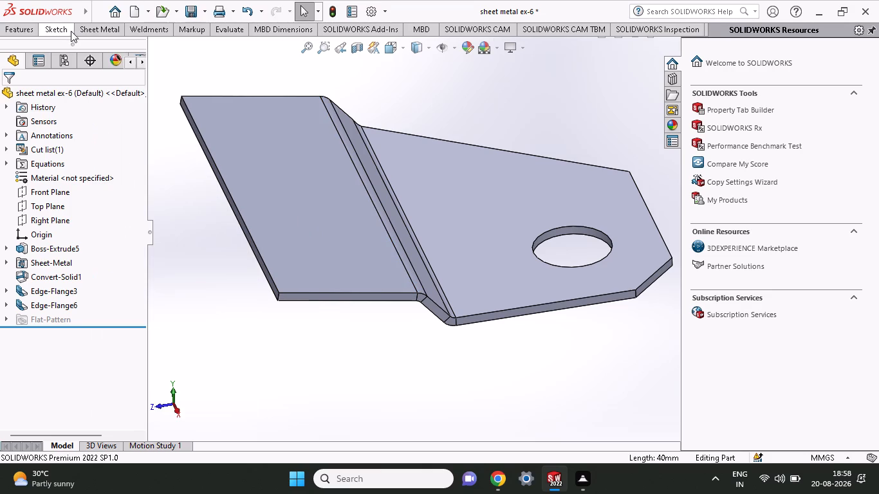
left_click(112, 53)
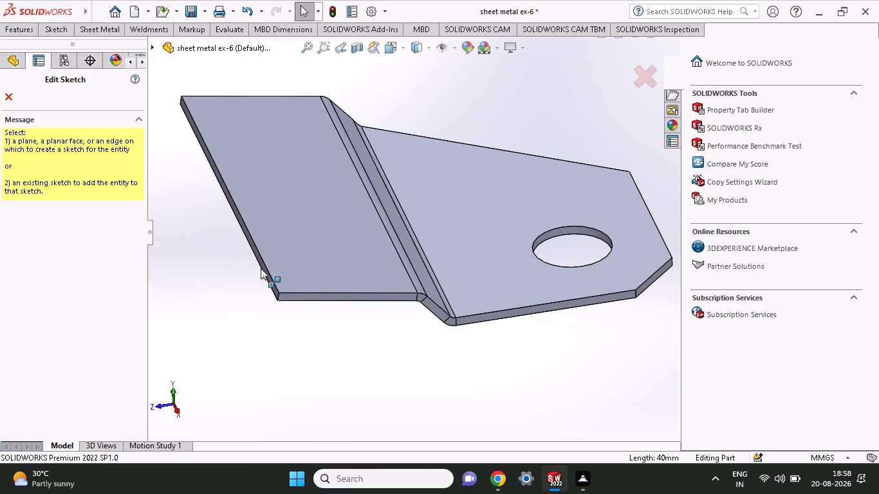
left_click(351, 259)
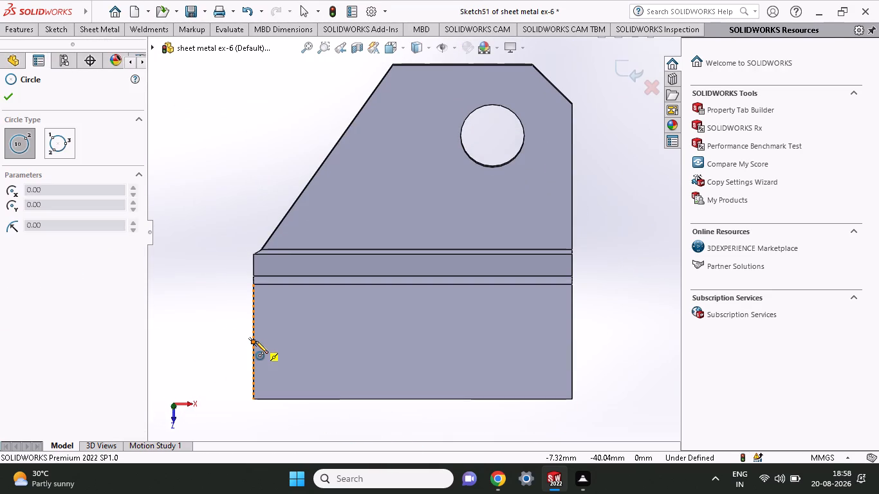
left_click(339, 340)
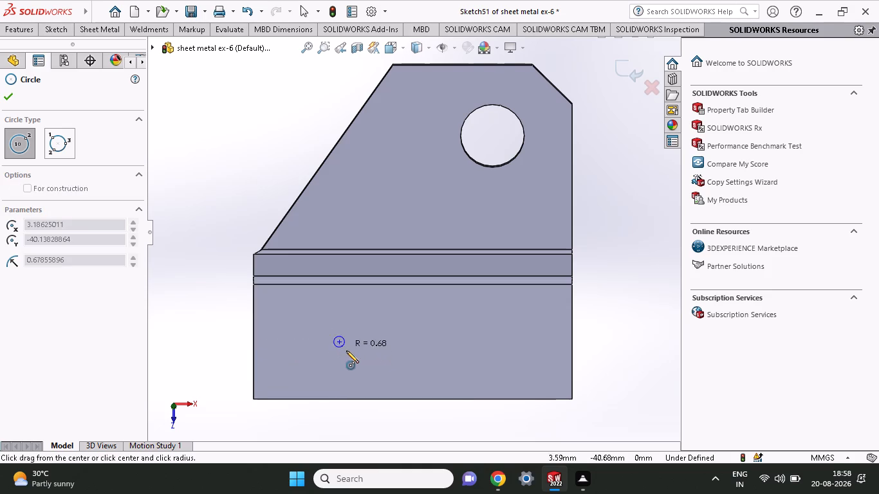
left_click(347, 353)
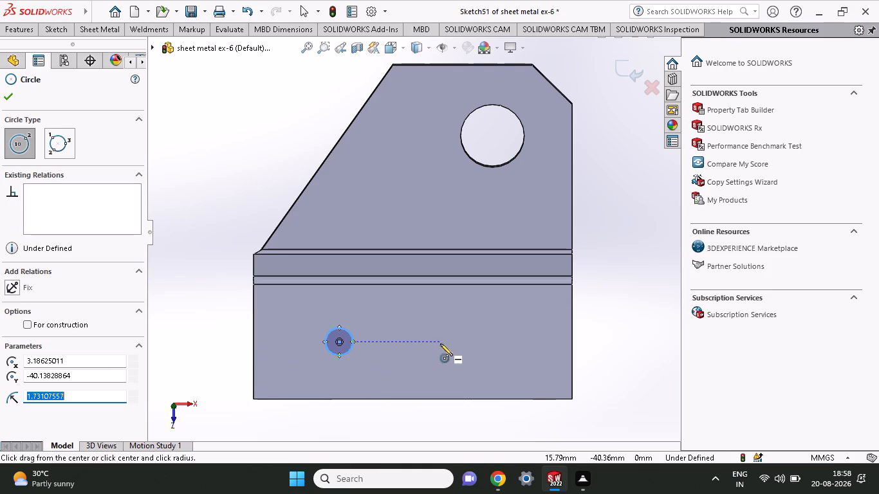
Sketch a second circle of about 1.68 mm radius on the outer flange, level with the first and about 20 mm from it.
left_click(499, 340)
left_click(505, 354)
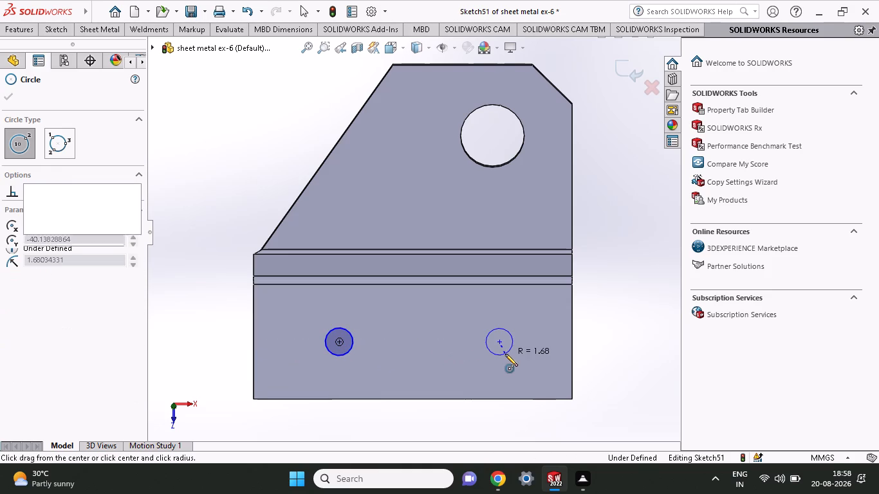
Dimension the centre-to-centre distance between the two flange circles as 20 mm.
left_click(60, 30)
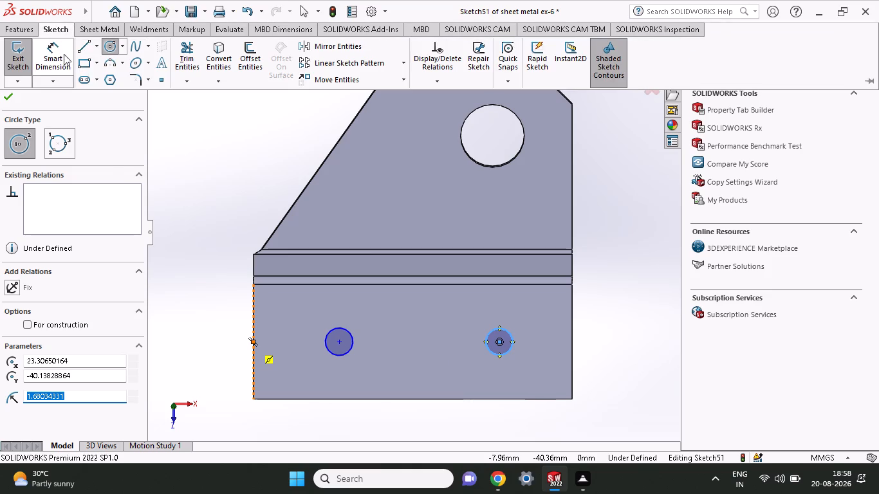
left_click(55, 54)
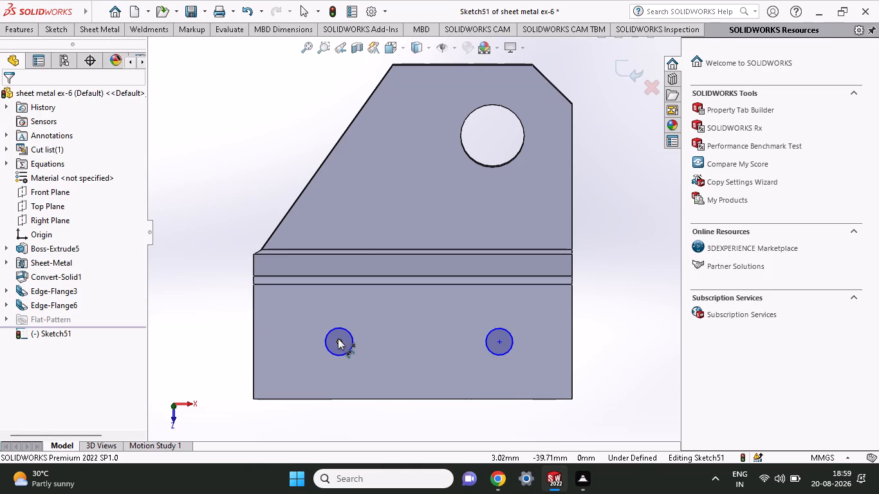
left_click(338, 342)
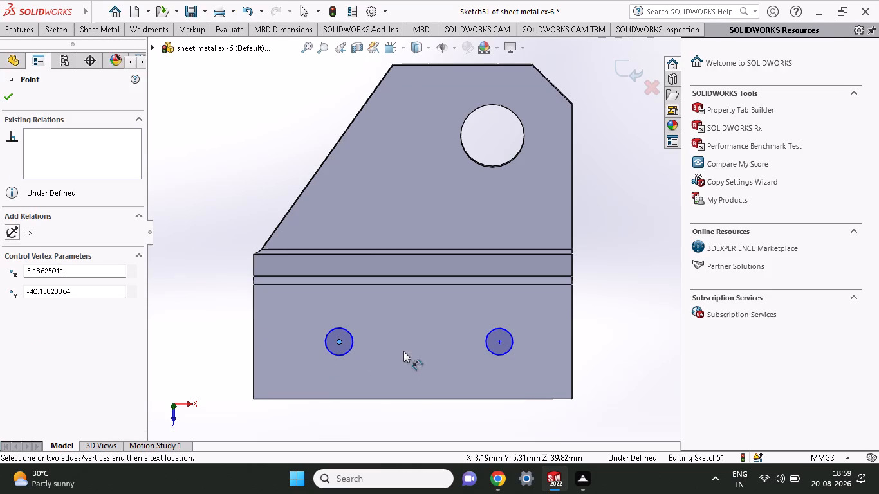
left_click(501, 342)
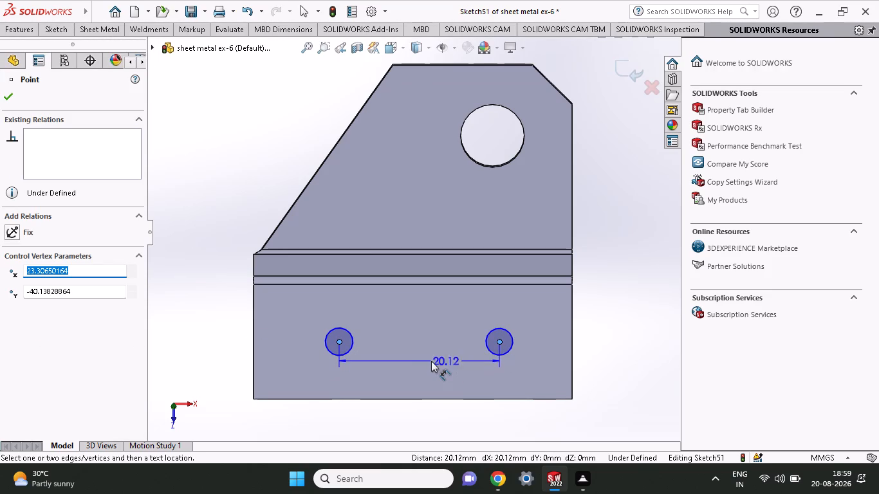
left_click(427, 361)
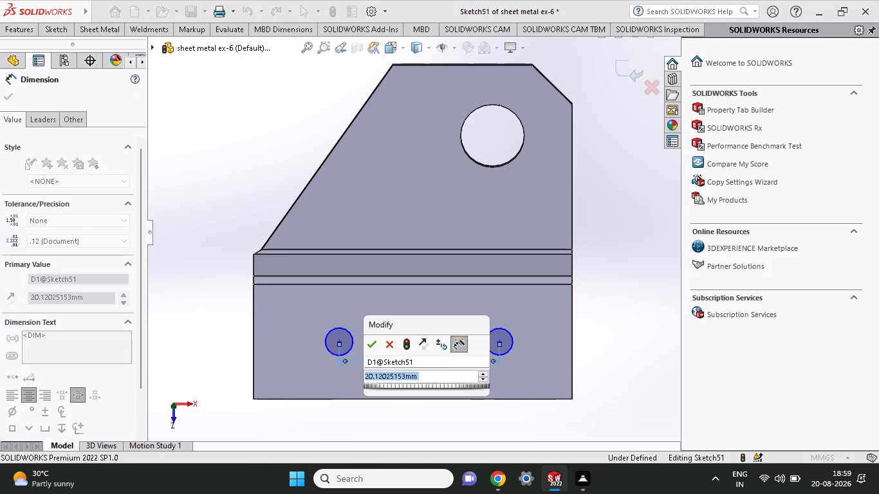
type("20")
key("Return")
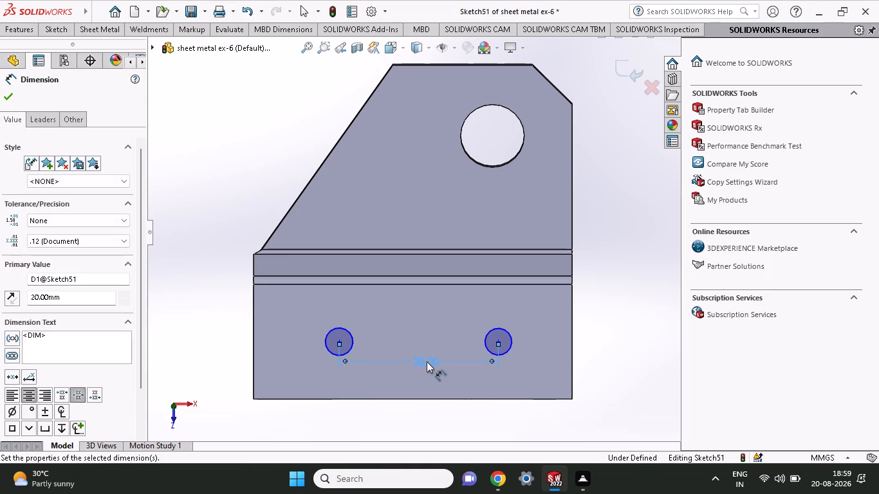
Dimension the horizontal distance from the flange's outer corner on the slanted-edge side to the nearer circle's centre as 10 mm.
left_click(252, 400)
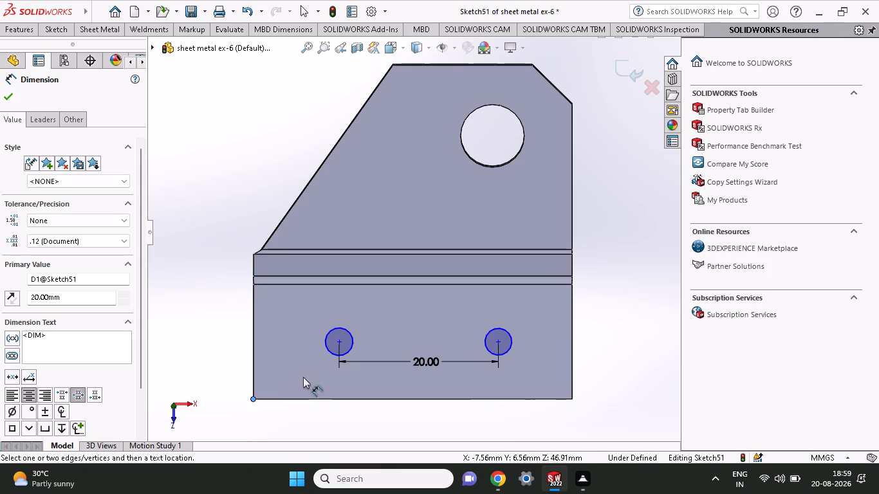
left_click(338, 343)
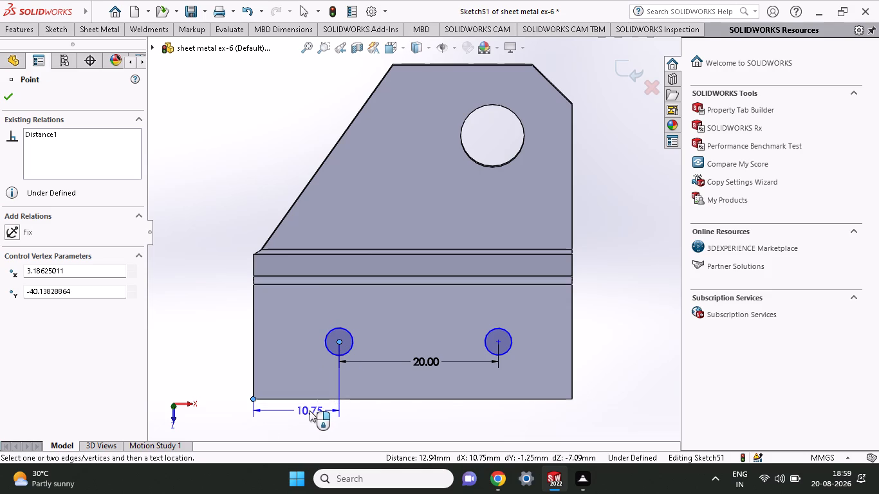
left_click(310, 410)
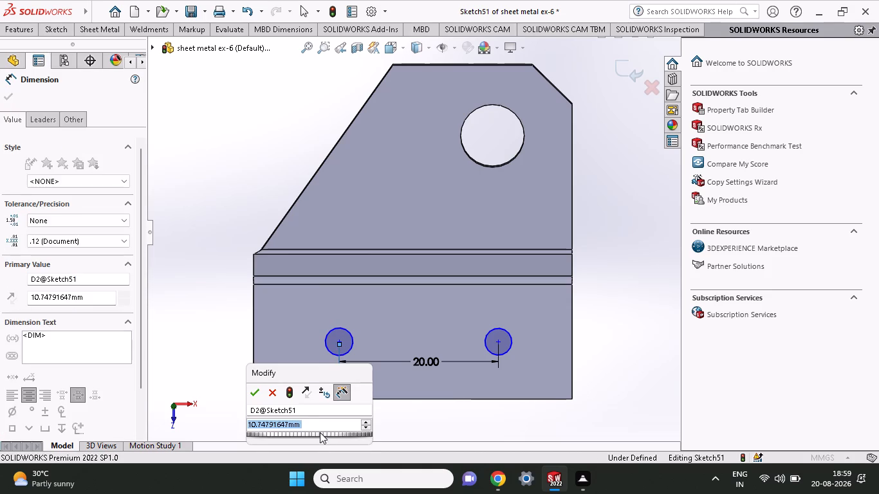
type("10")
key("Return")
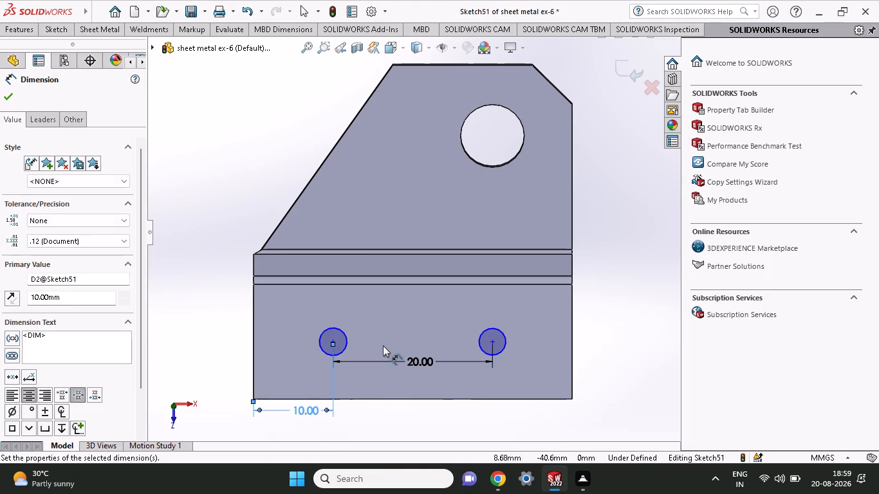
Dimension both flange circles with a diameter of 5 mm each.
left_click(328, 351)
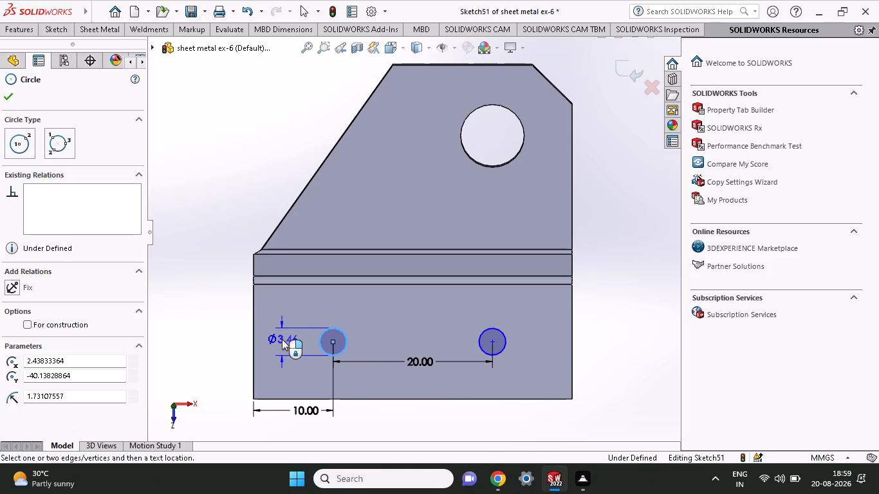
left_click(282, 339)
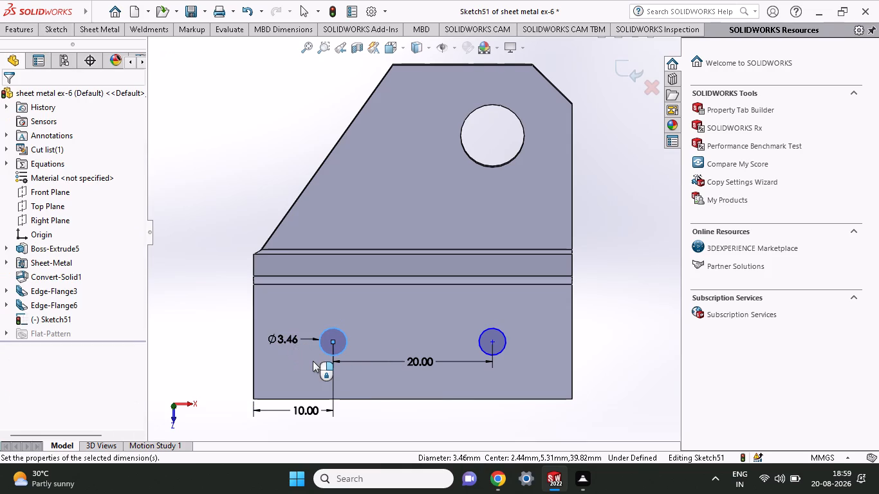
type("2.5")
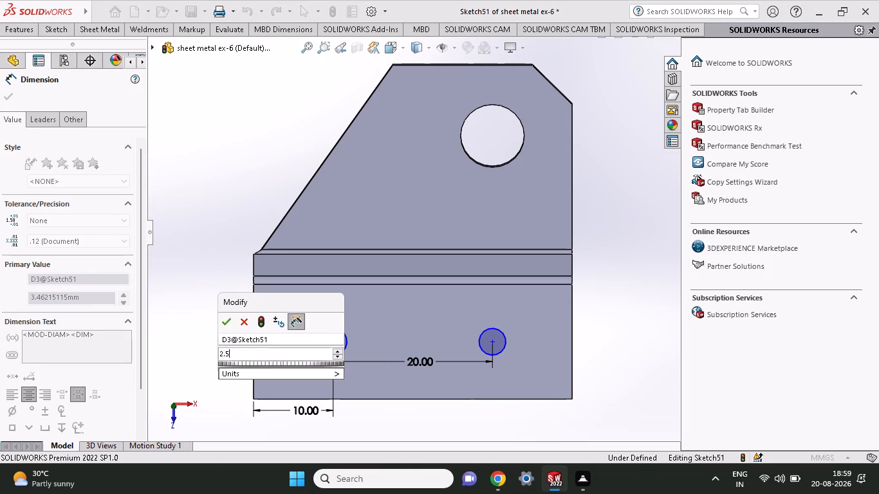
key("plus")
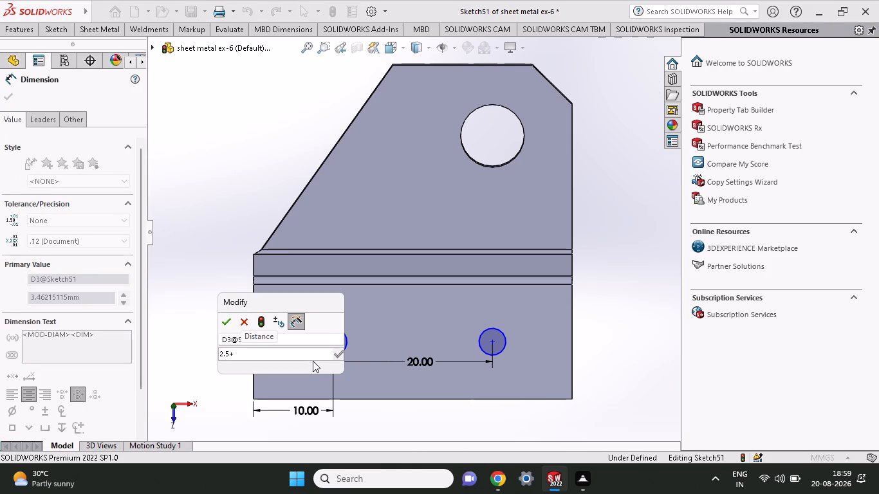
type("2.")
key("5")
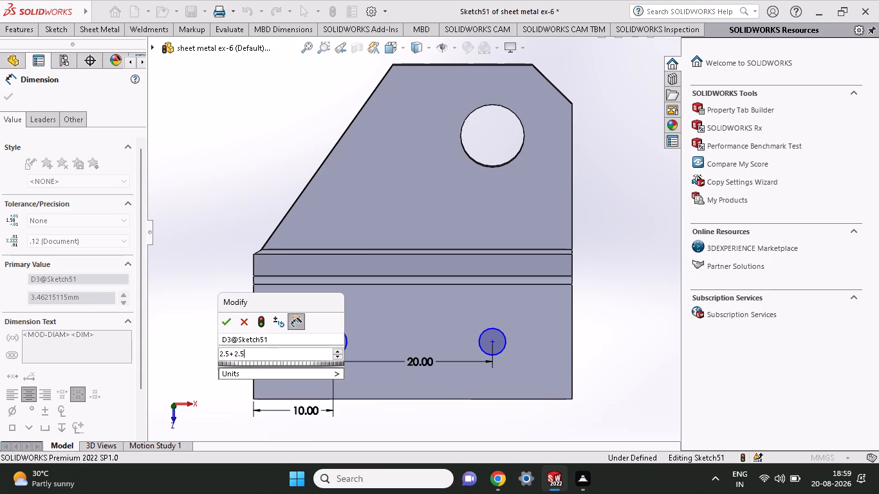
key("Return")
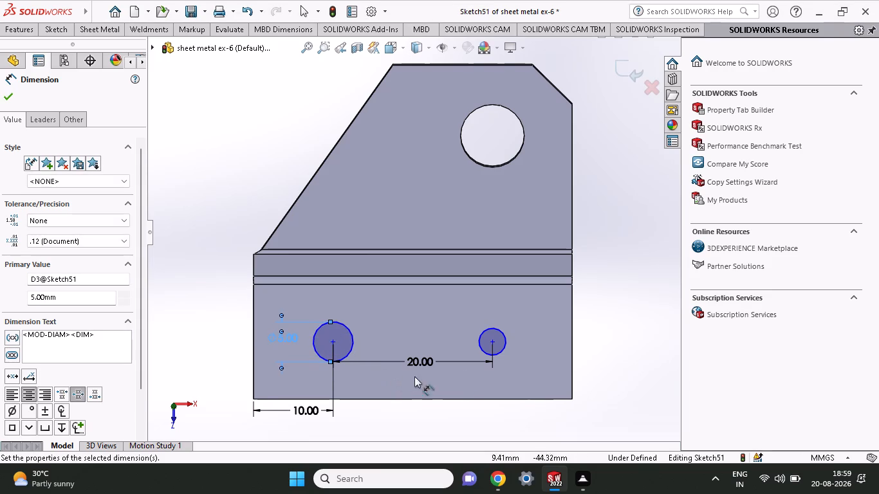
left_click(502, 355)
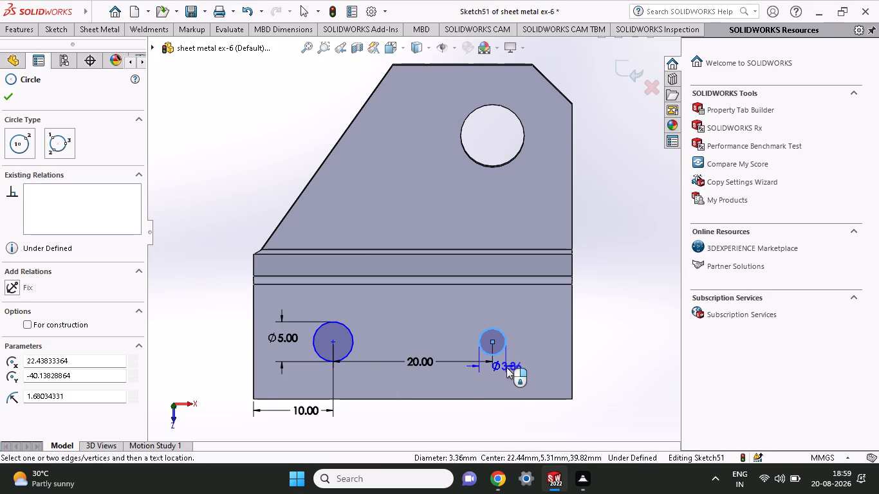
left_click(539, 342)
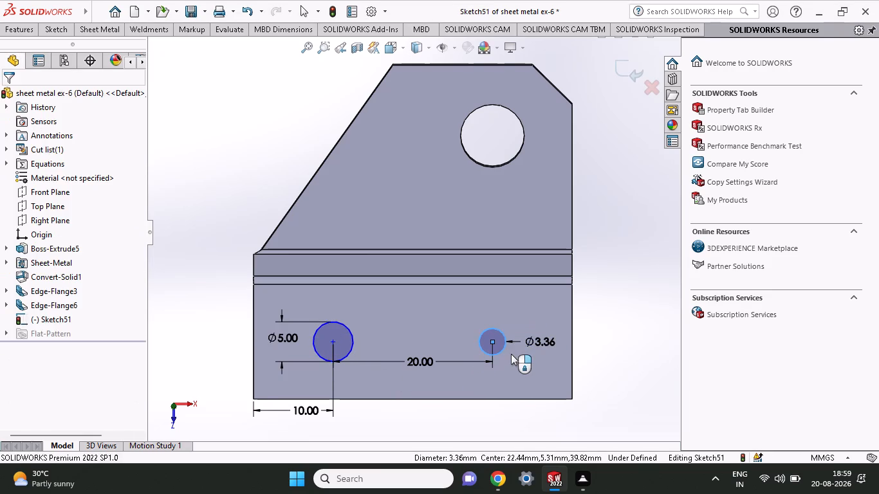
key("5")
key("Return")
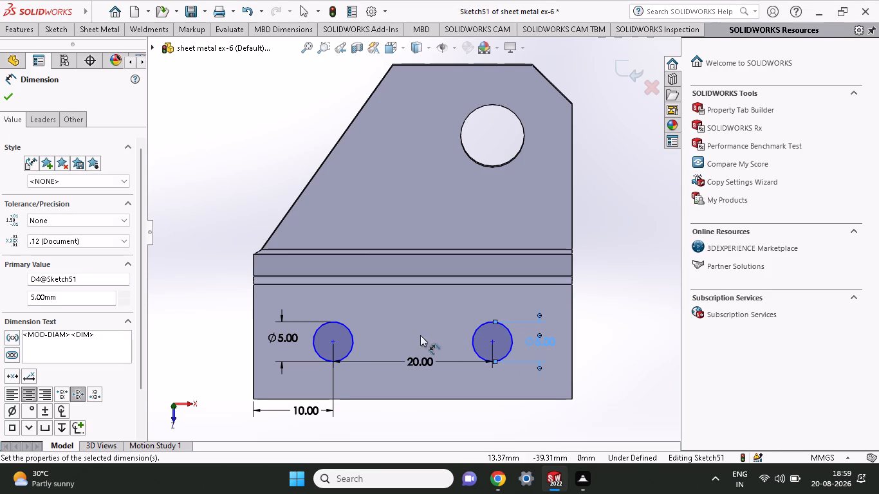
left_click(3, 95)
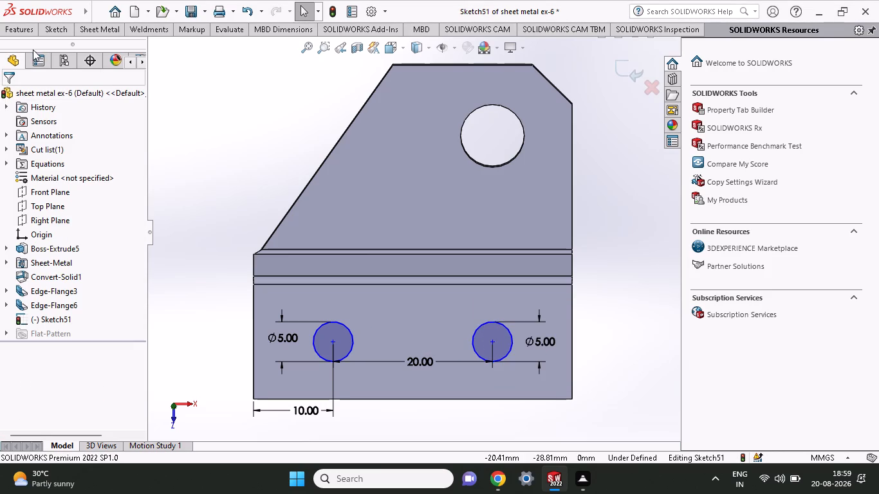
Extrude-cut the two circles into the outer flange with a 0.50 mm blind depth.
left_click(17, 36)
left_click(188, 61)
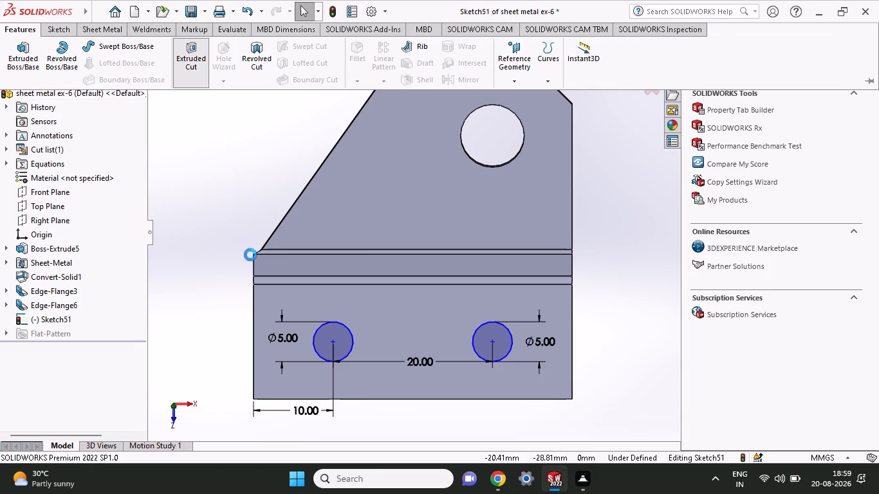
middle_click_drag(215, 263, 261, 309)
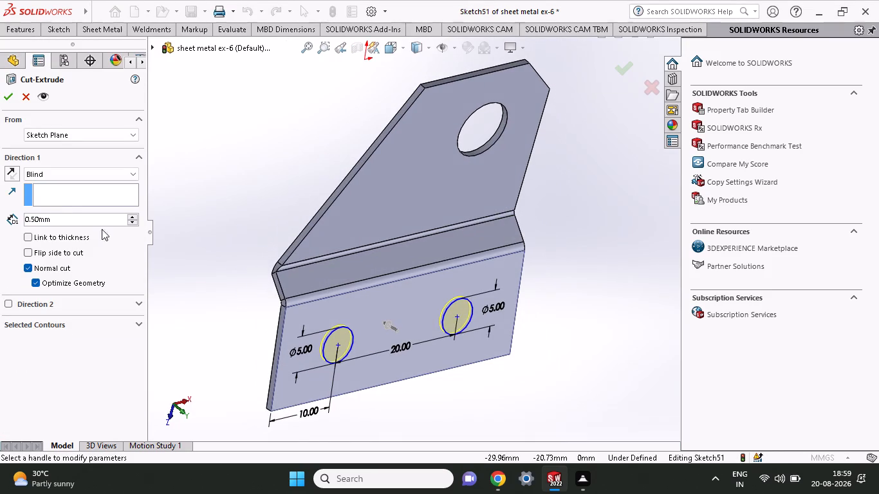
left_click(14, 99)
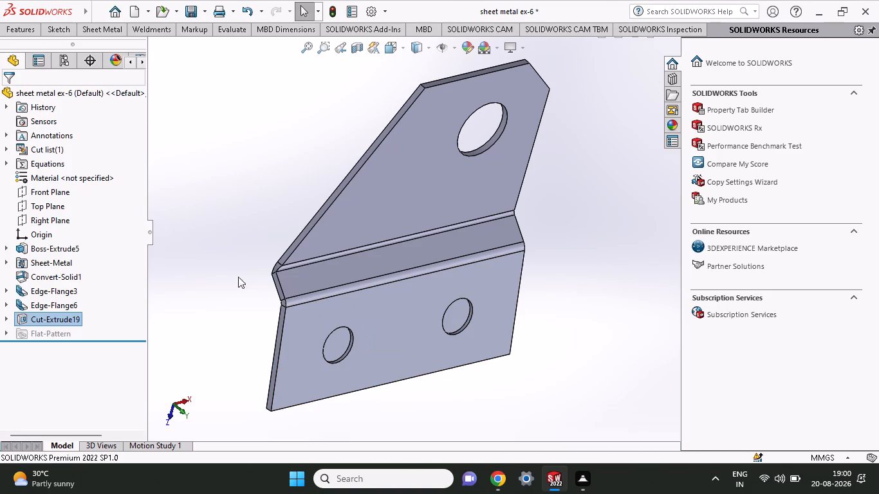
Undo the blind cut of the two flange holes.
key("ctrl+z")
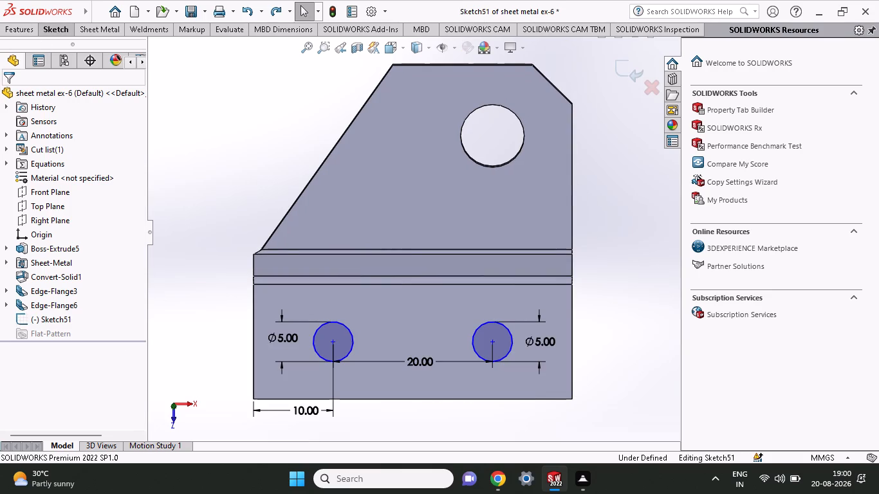
Extrude-cut the two 5 mm circles Through All in both directions to make the outer flange's holes.
left_click(22, 35)
left_click(196, 71)
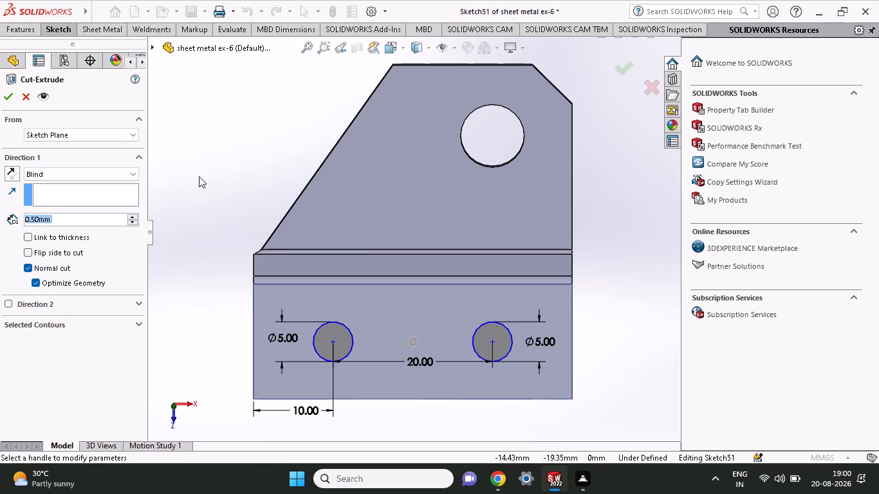
middle_click_drag(199, 176, 260, 252)
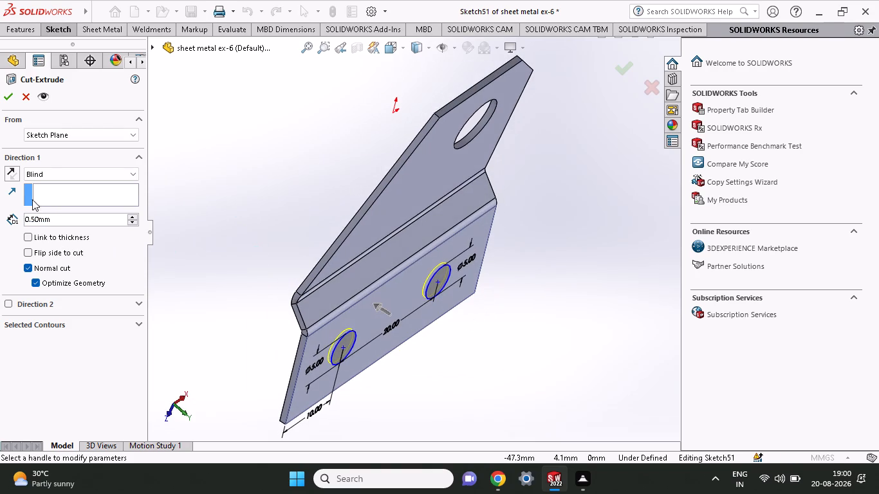
left_click(38, 176)
left_click(41, 190)
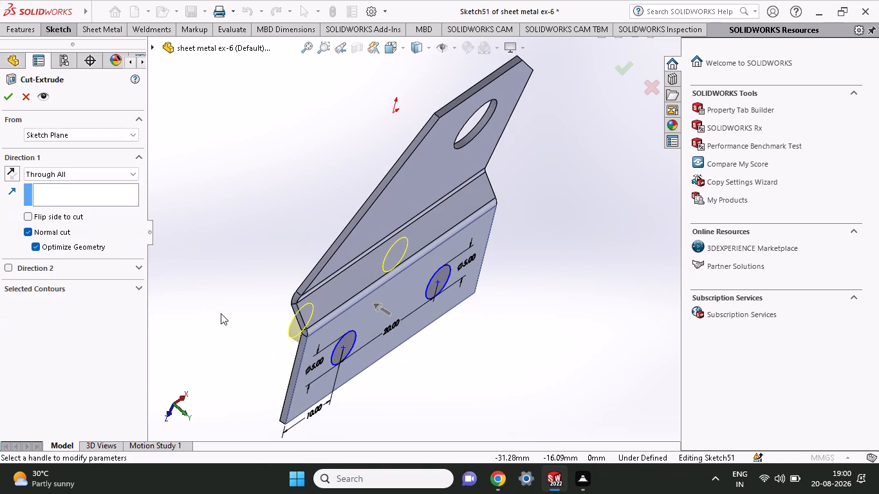
left_click(12, 266)
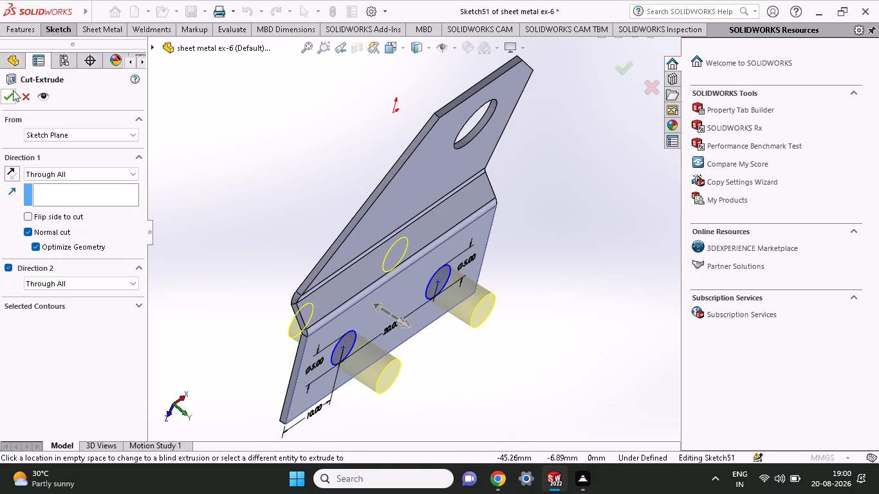
left_click(13, 95)
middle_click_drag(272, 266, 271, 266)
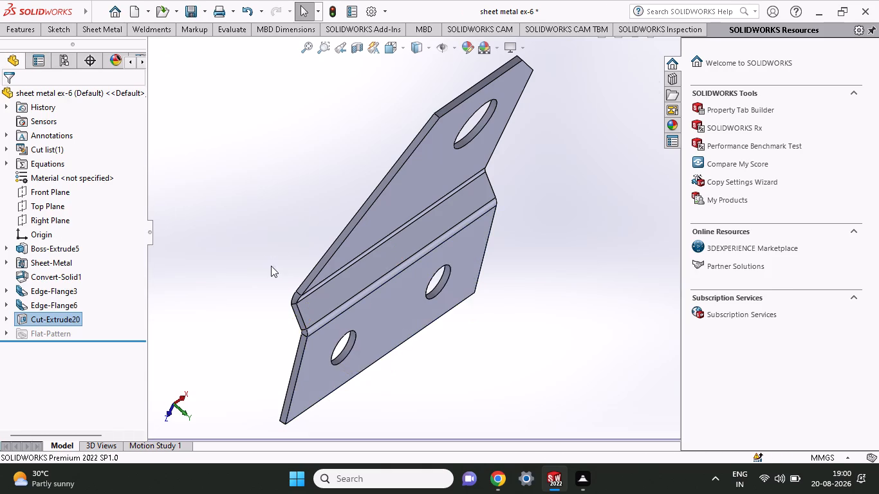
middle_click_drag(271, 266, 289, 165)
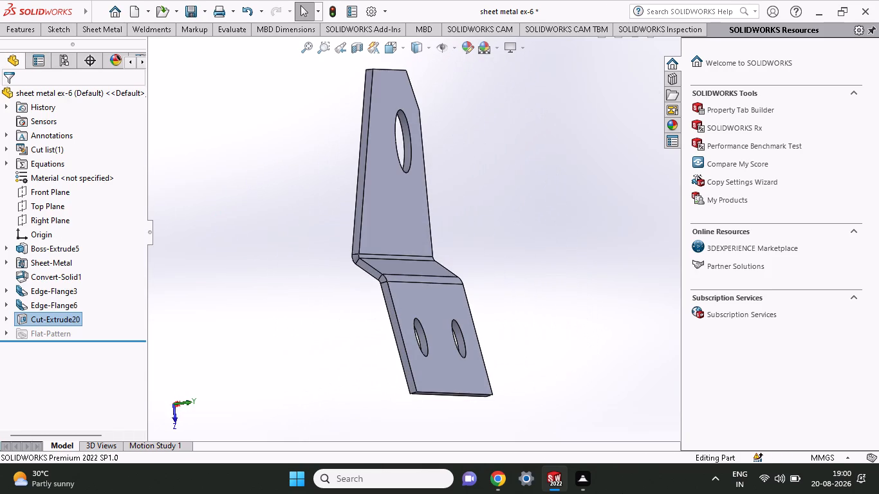
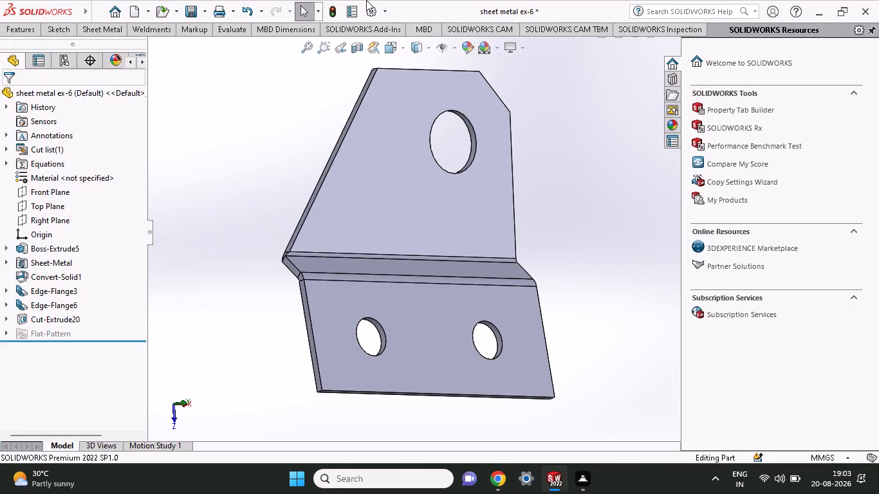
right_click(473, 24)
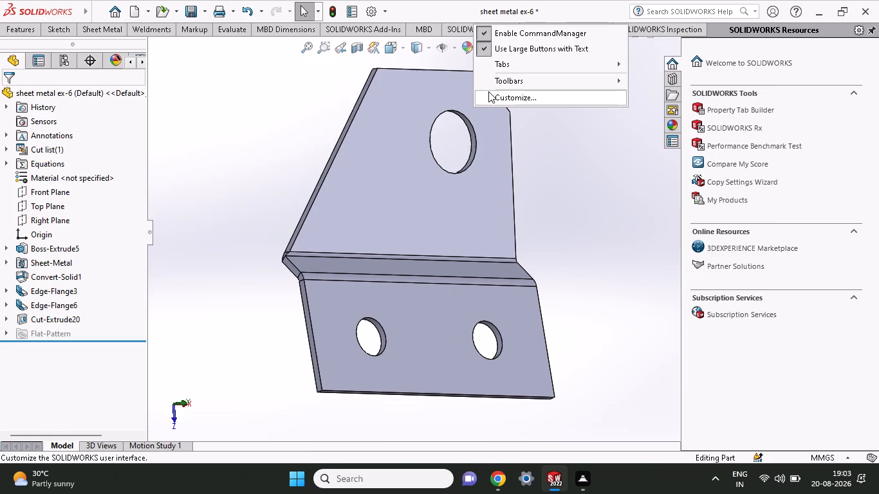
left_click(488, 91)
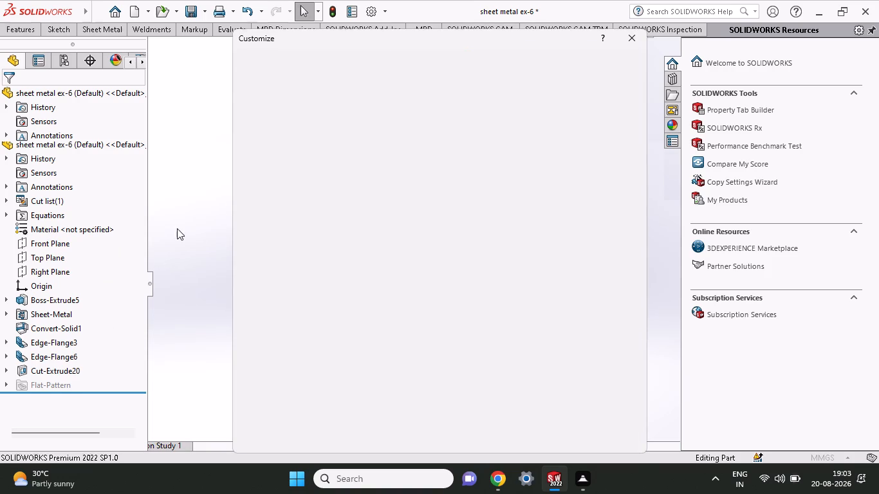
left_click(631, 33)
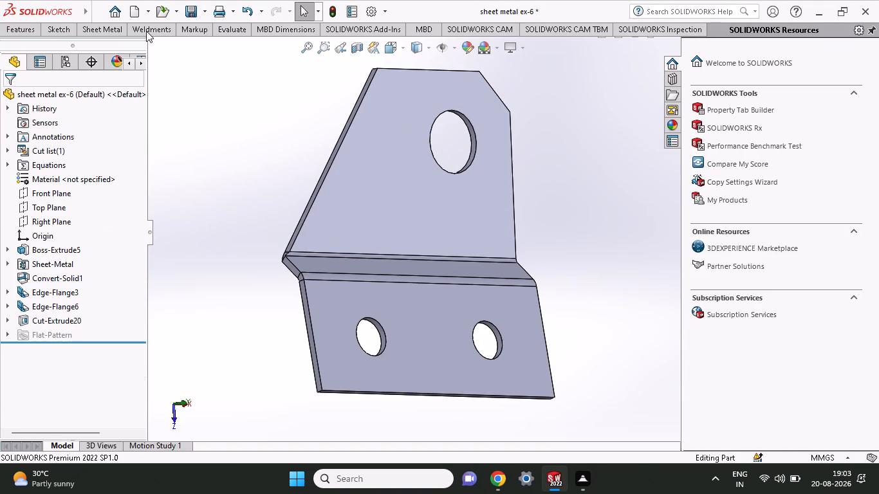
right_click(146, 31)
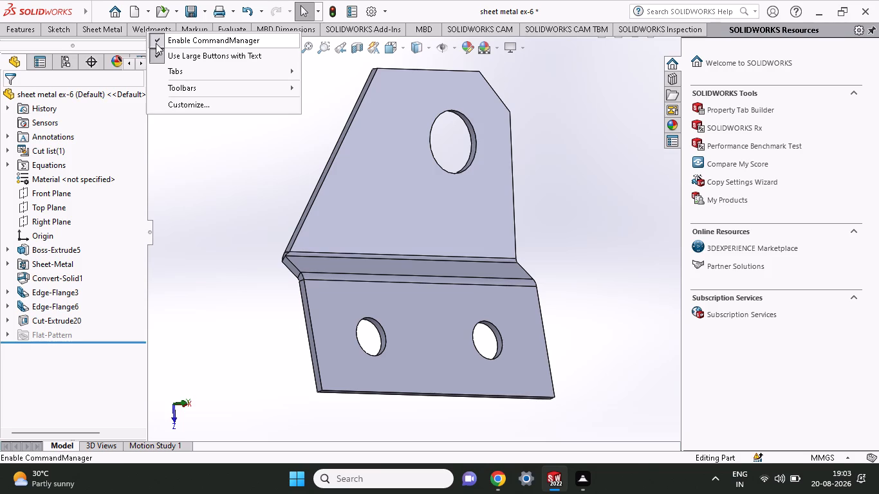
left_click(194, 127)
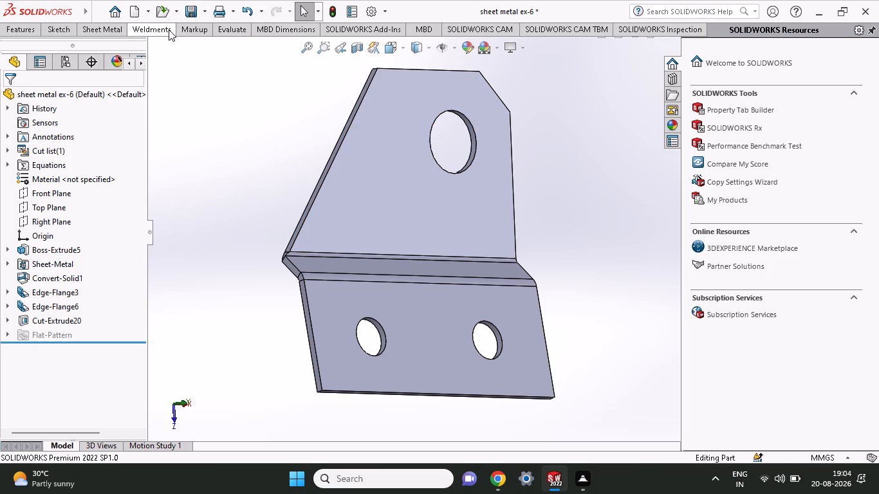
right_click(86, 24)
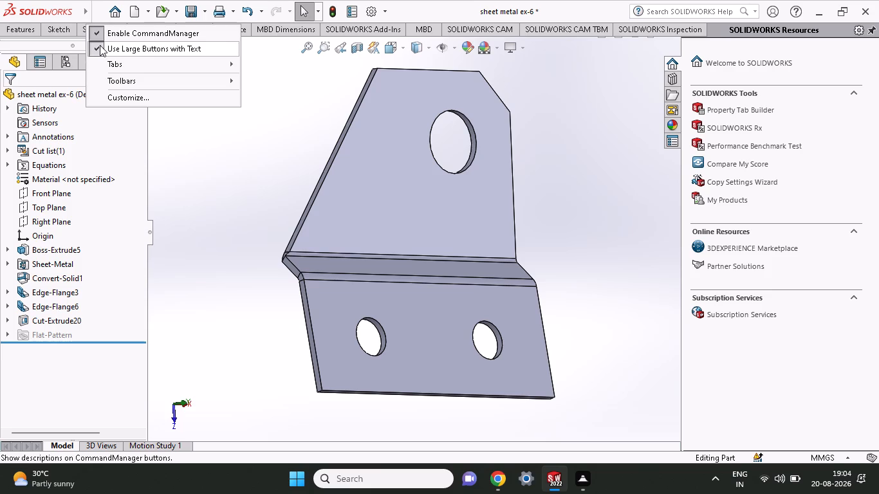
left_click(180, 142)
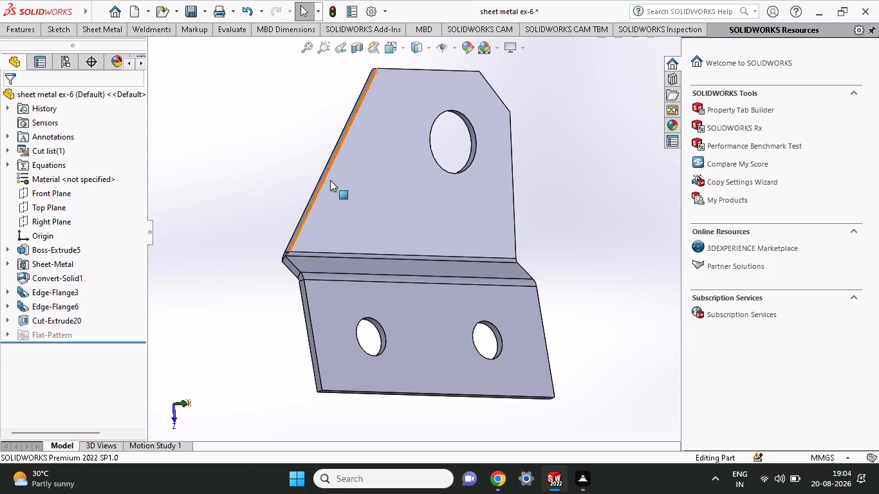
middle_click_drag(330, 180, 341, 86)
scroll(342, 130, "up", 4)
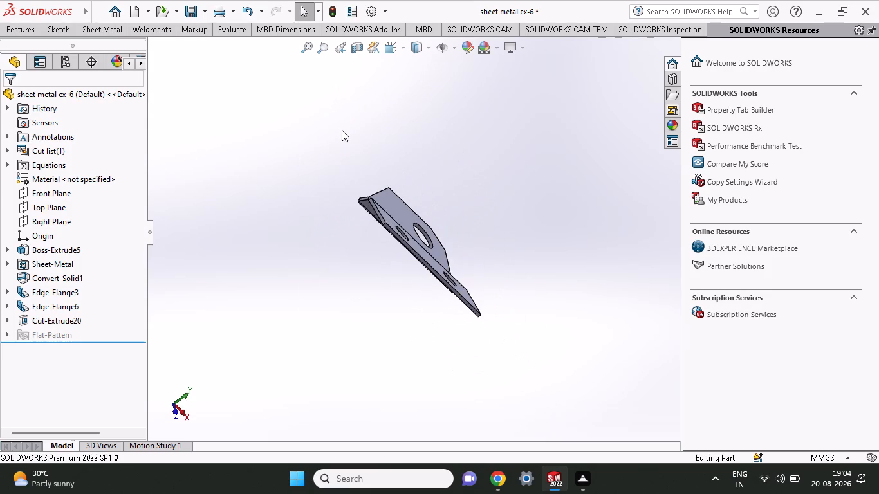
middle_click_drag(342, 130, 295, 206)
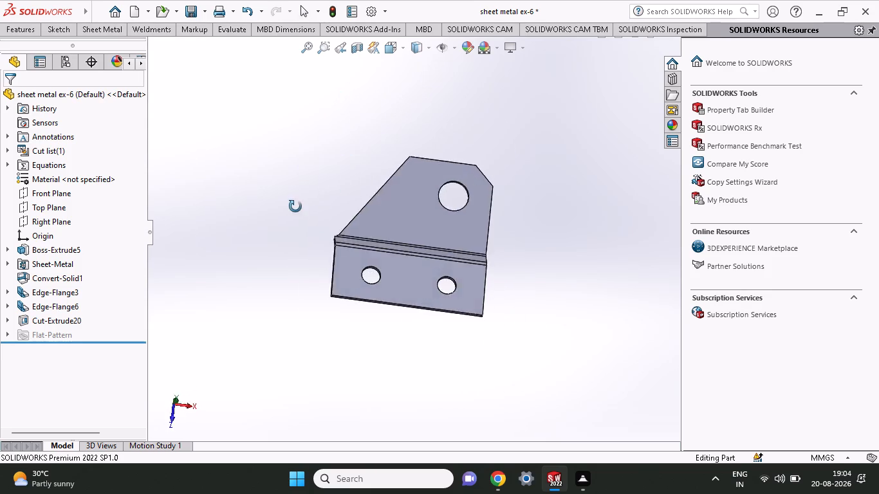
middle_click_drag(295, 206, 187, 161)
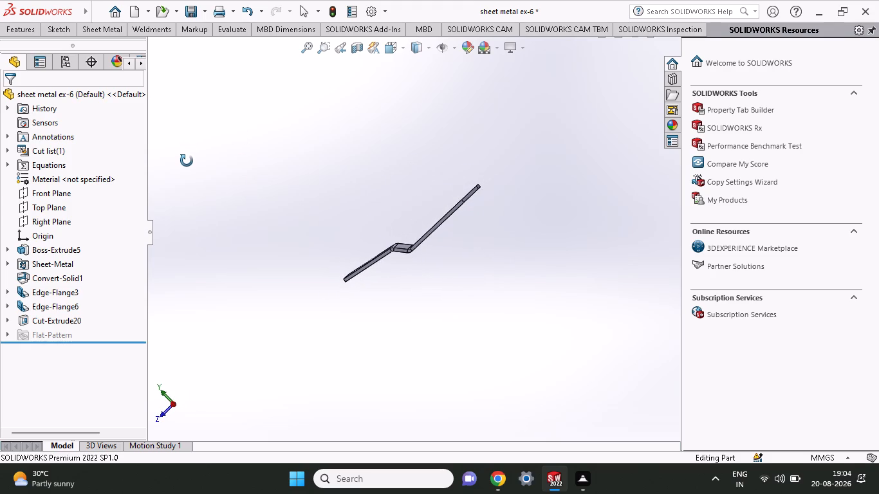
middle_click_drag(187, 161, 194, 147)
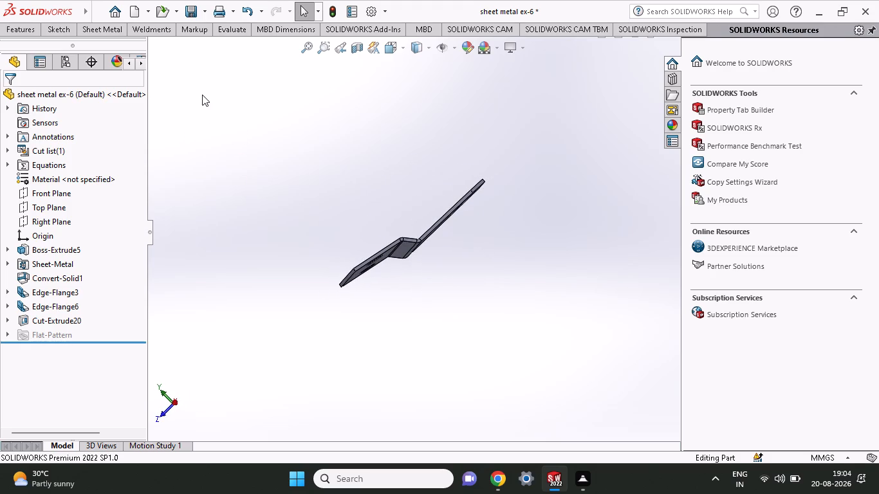
Create a new part document.
left_click(136, 8)
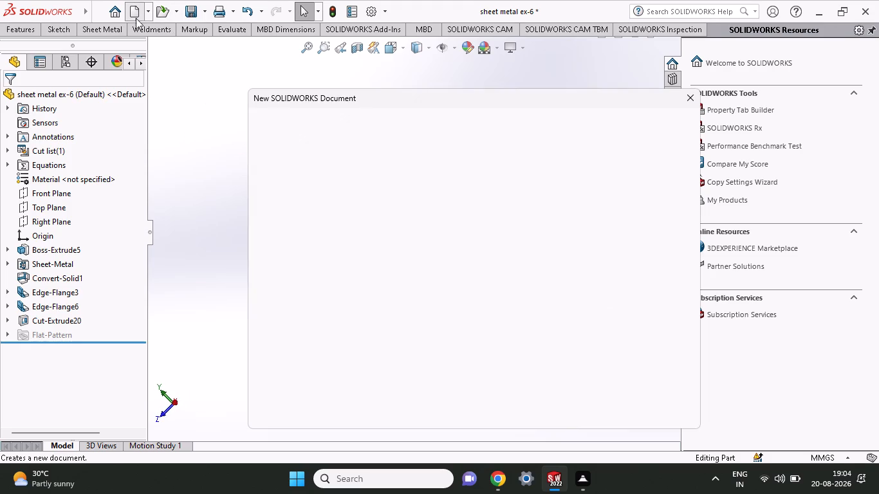
left_click(309, 197)
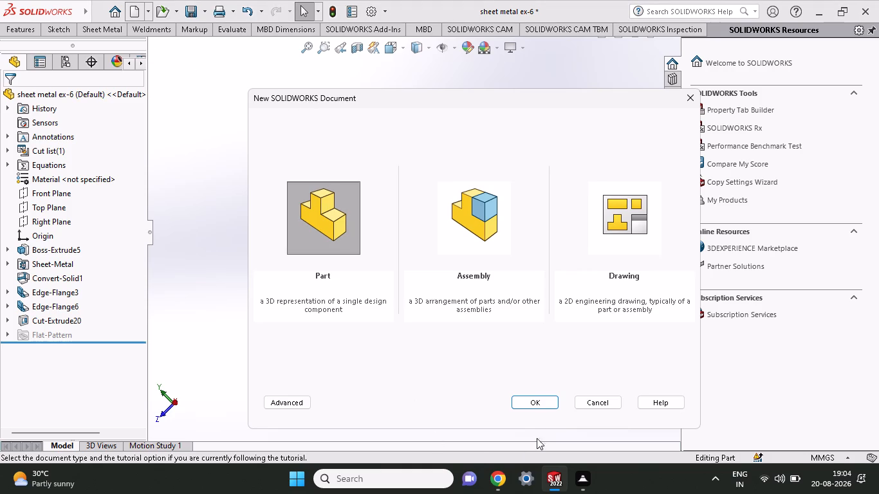
left_click(539, 401)
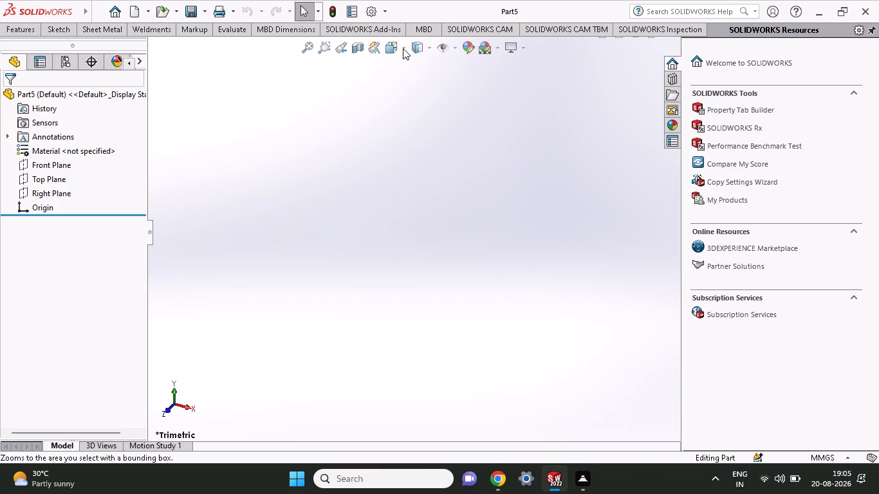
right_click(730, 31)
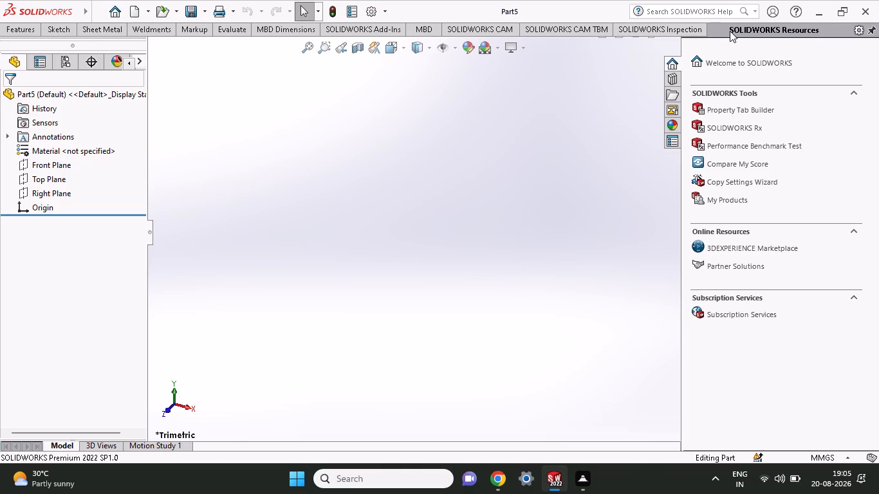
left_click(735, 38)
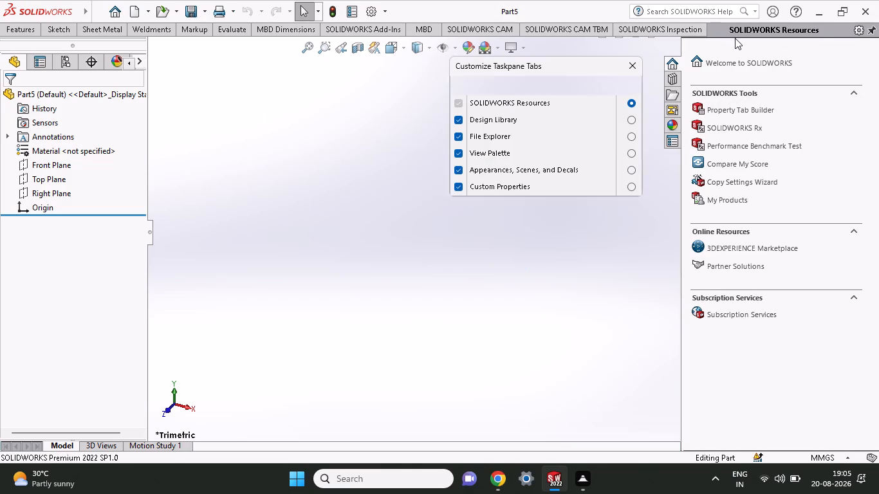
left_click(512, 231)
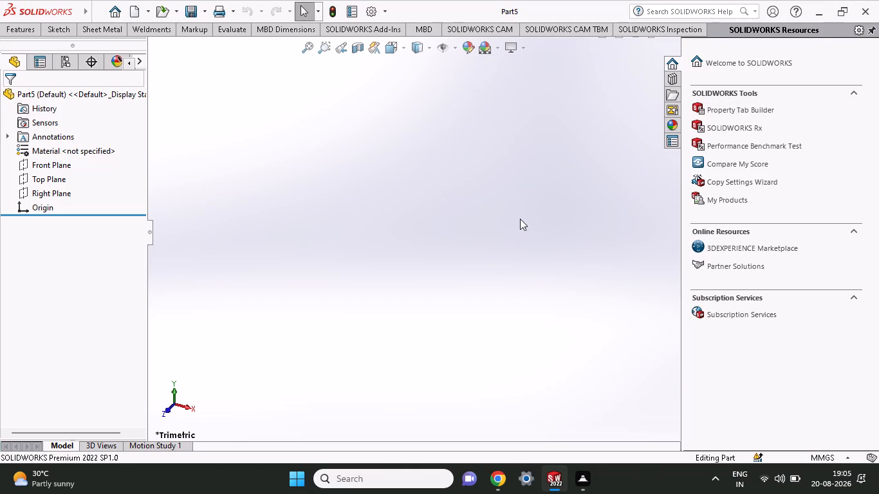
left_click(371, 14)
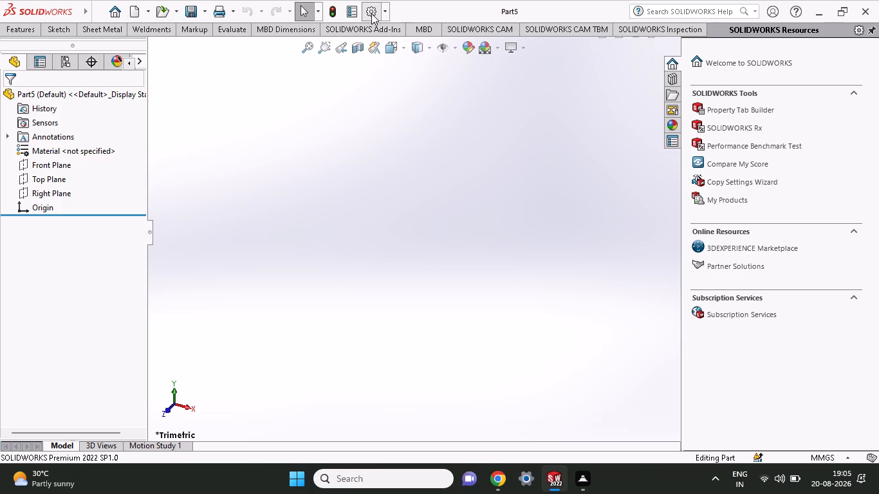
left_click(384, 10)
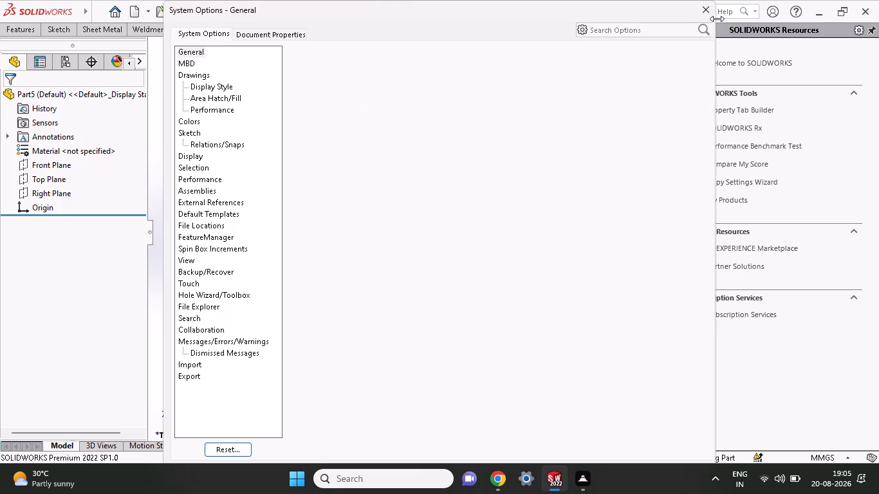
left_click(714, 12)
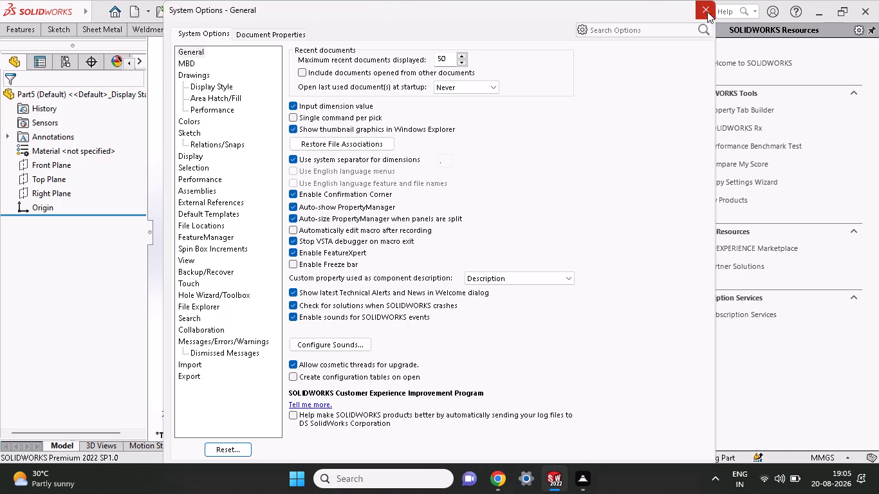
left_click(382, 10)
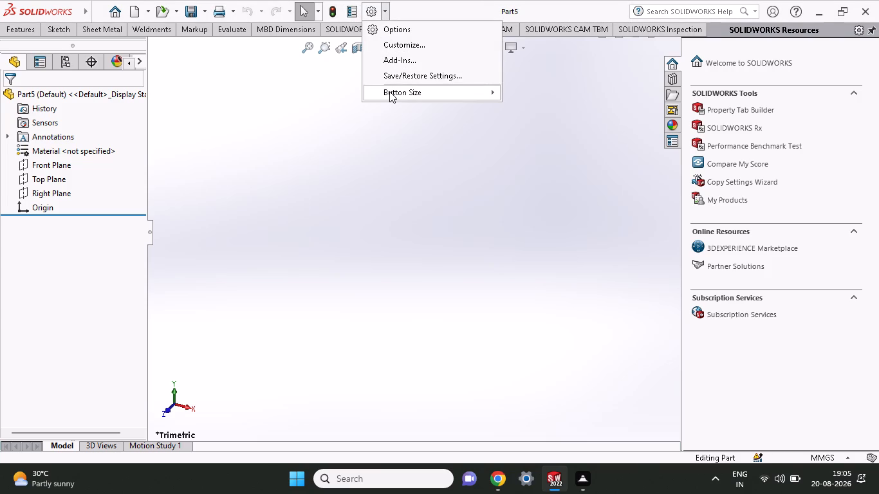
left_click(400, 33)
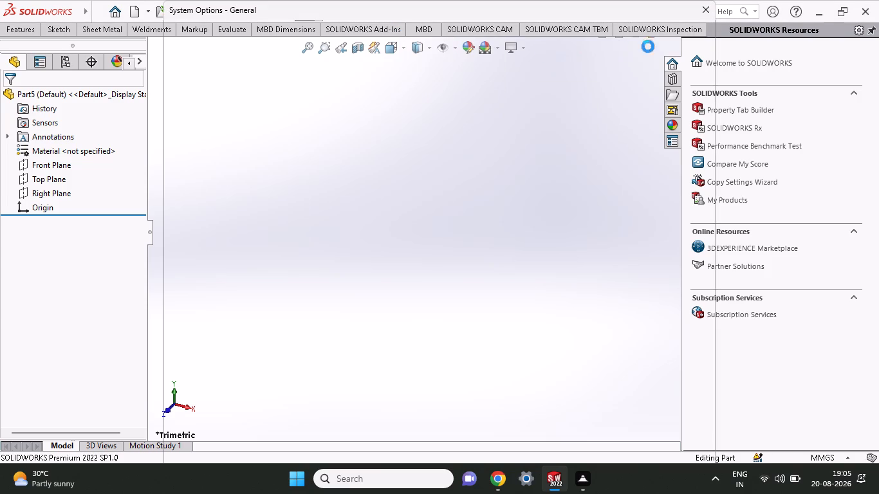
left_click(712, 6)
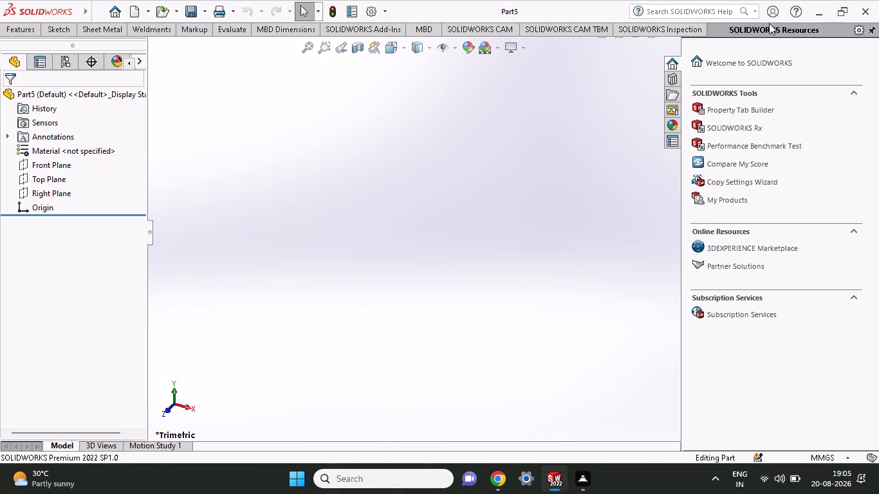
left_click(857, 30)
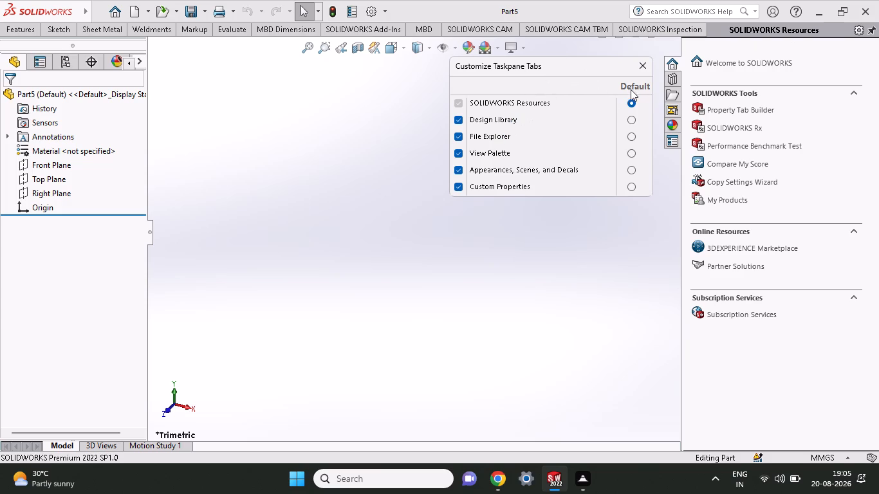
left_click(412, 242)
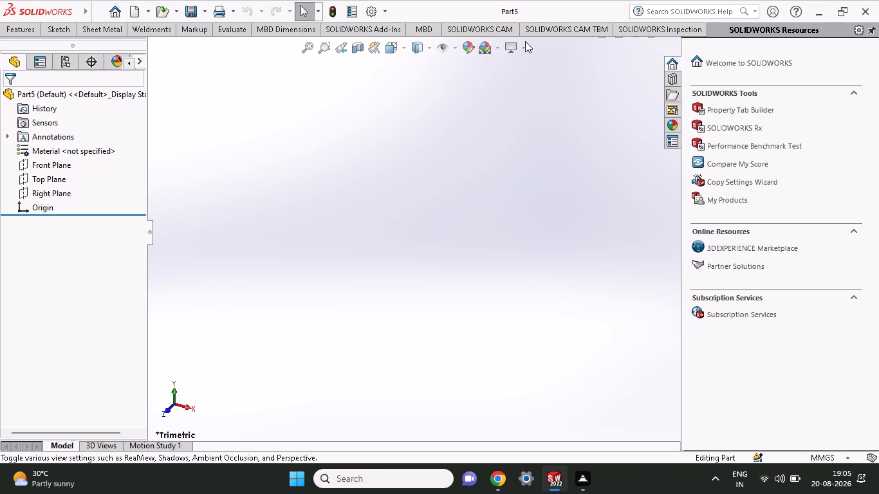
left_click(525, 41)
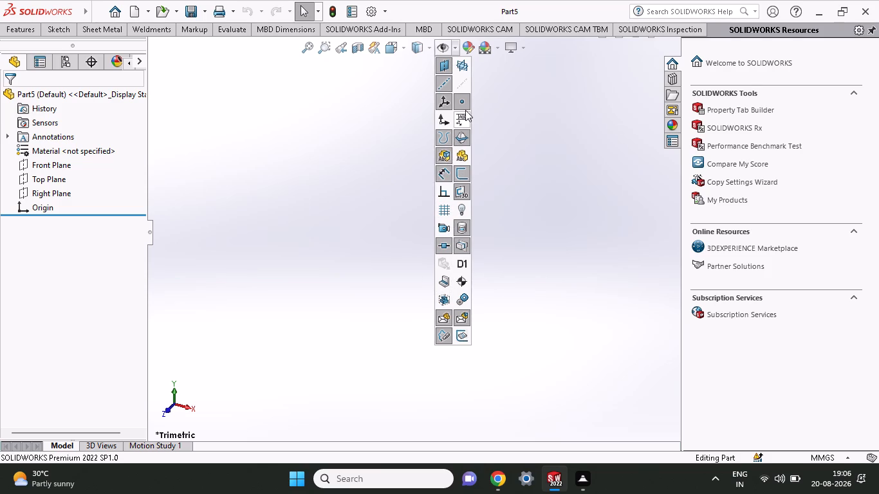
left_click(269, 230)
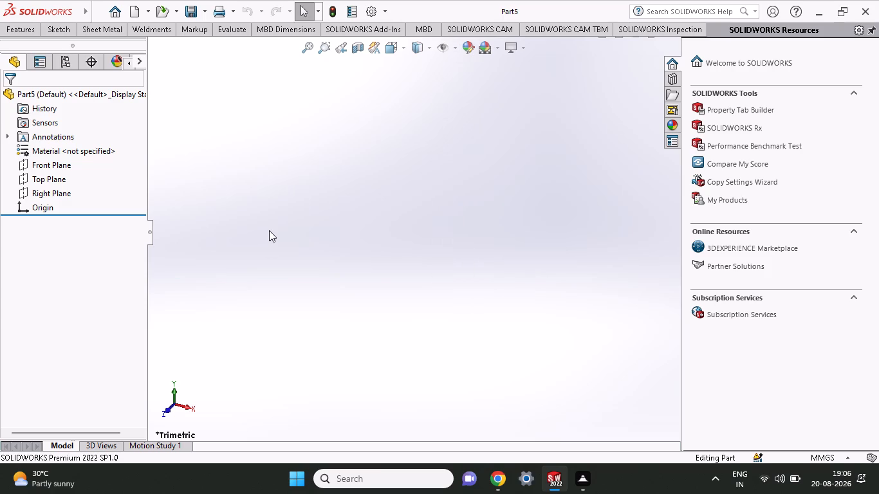
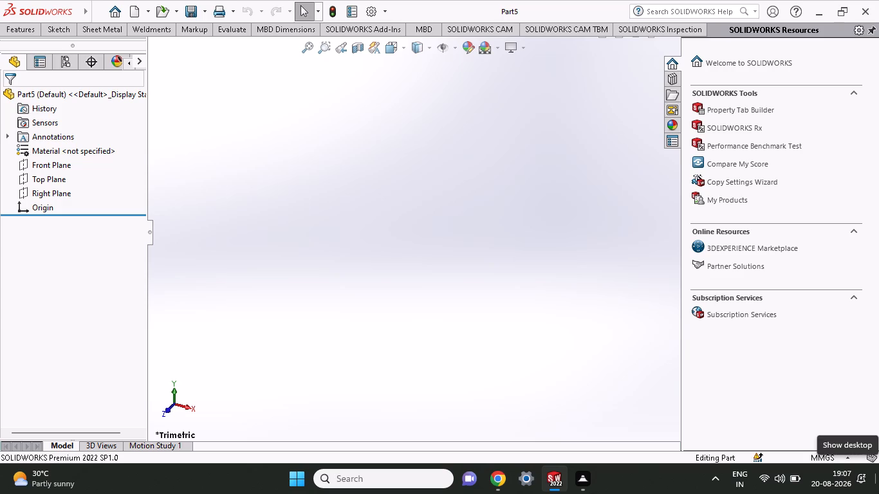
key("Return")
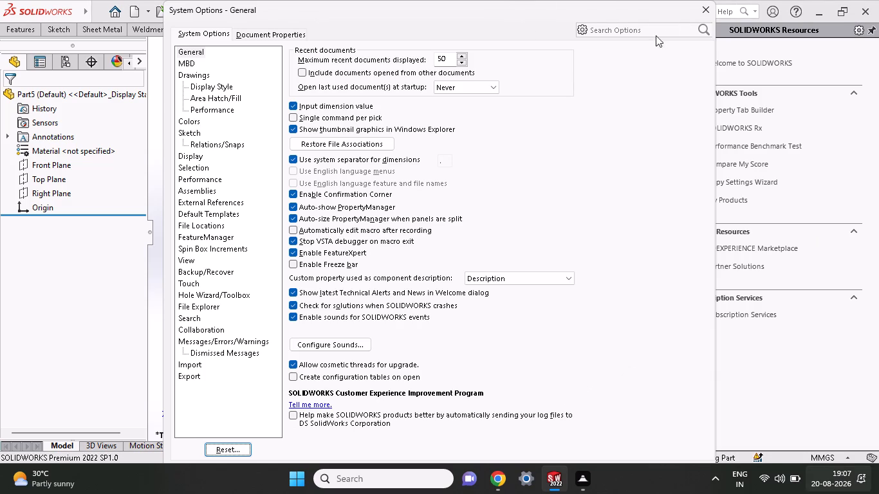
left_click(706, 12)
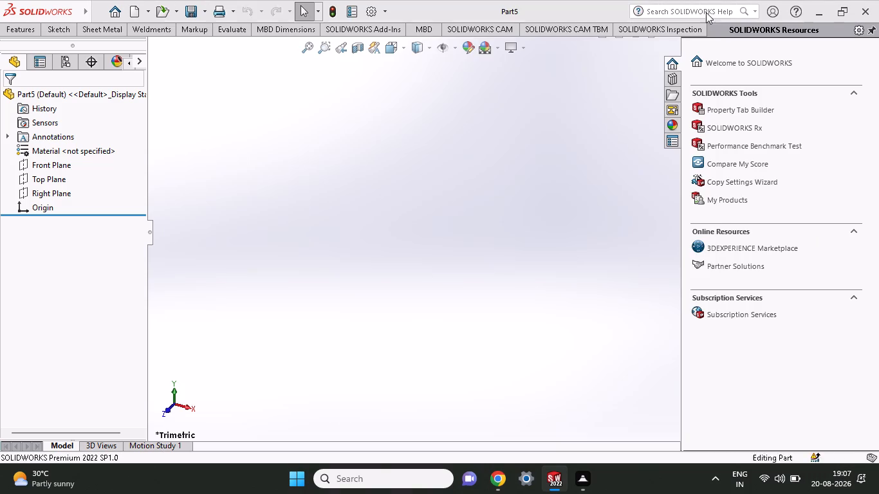
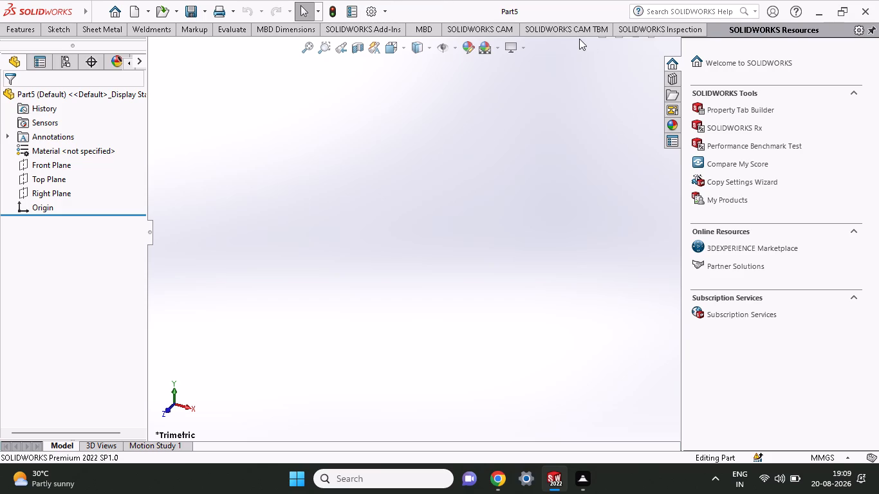
Add the Surfaces command set to the CommandManager and display its tools.
right_click(302, 23)
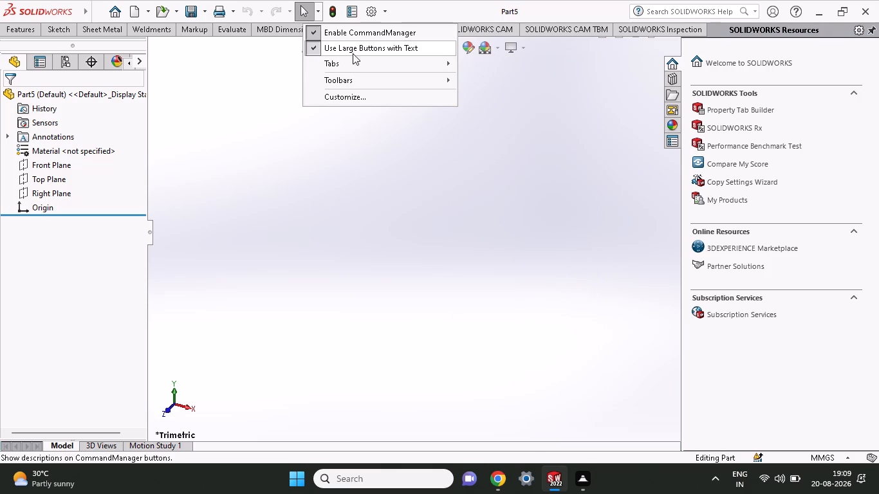
left_click(353, 60)
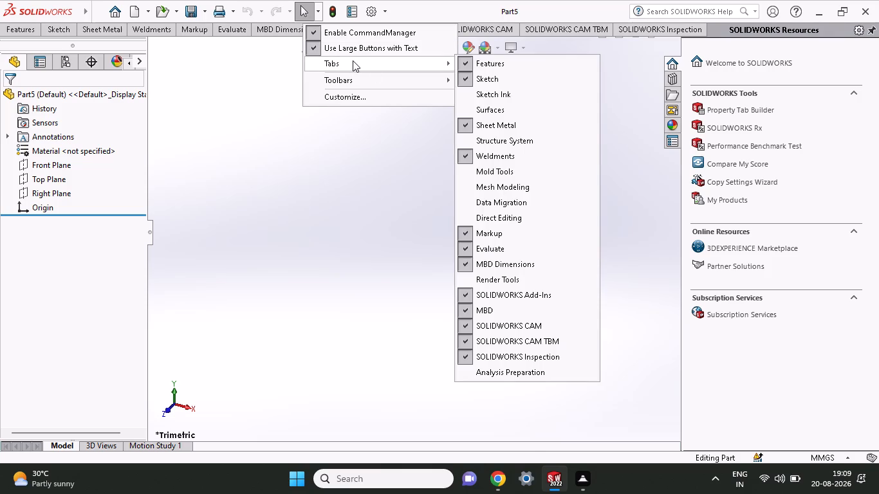
left_click(476, 111)
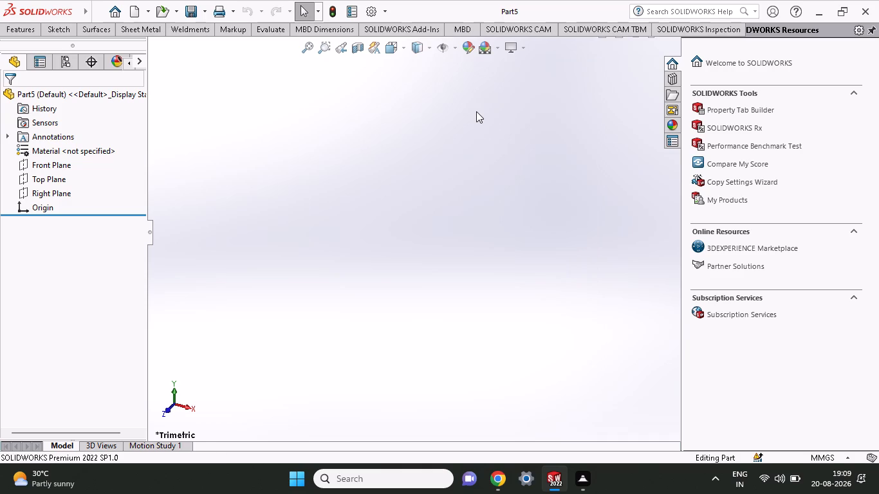
left_click(107, 23)
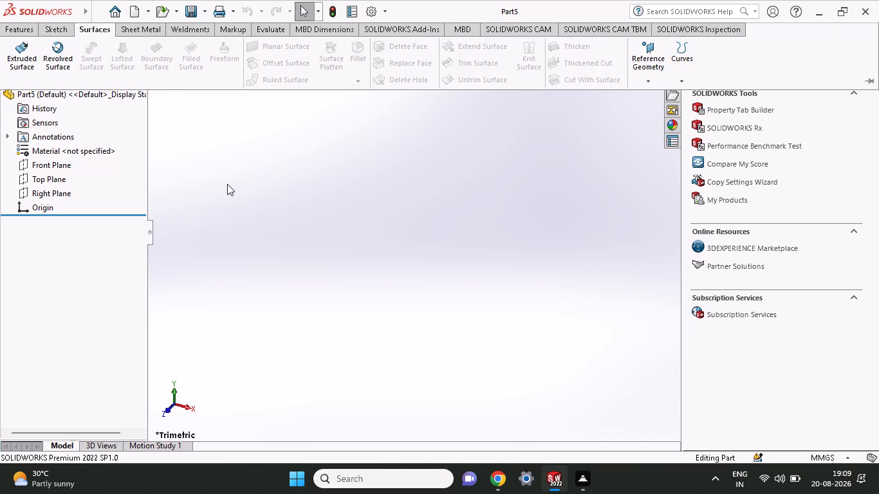
Start a new sketch on the Top Plane.
left_click(55, 176)
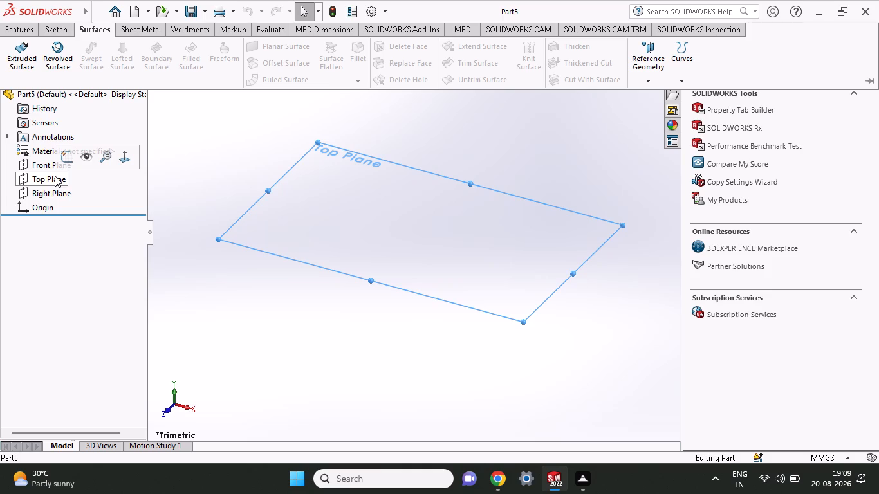
left_click(62, 162)
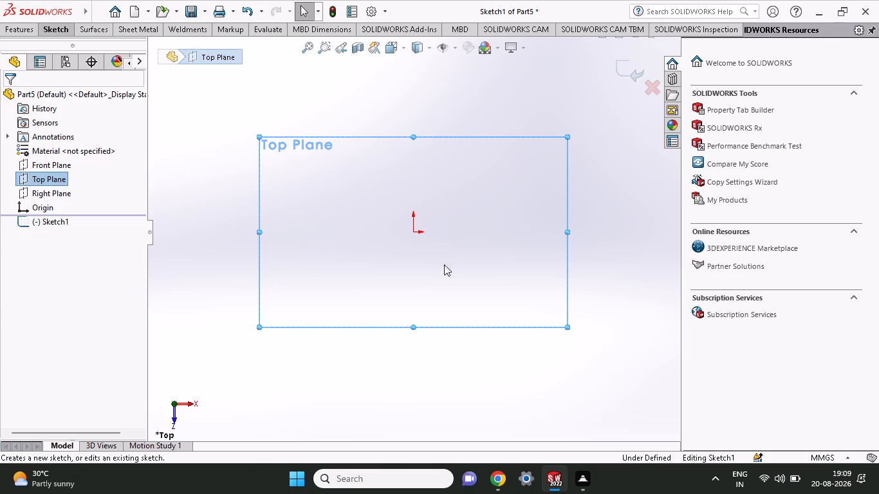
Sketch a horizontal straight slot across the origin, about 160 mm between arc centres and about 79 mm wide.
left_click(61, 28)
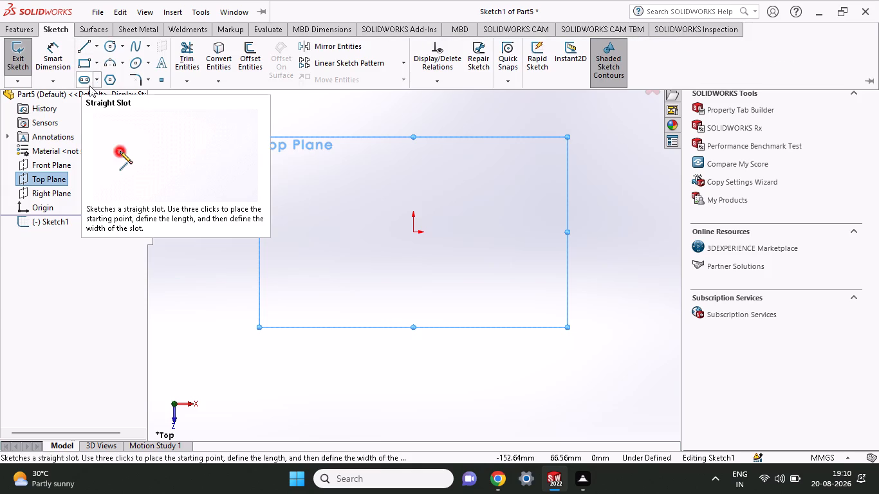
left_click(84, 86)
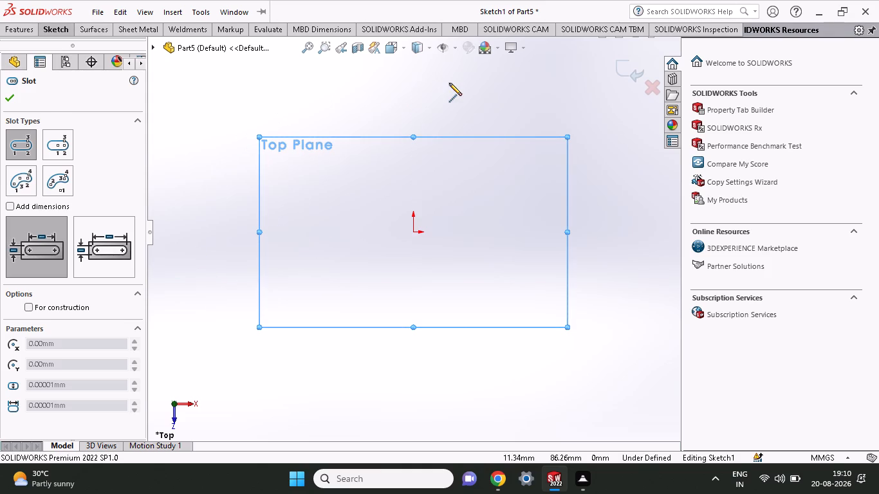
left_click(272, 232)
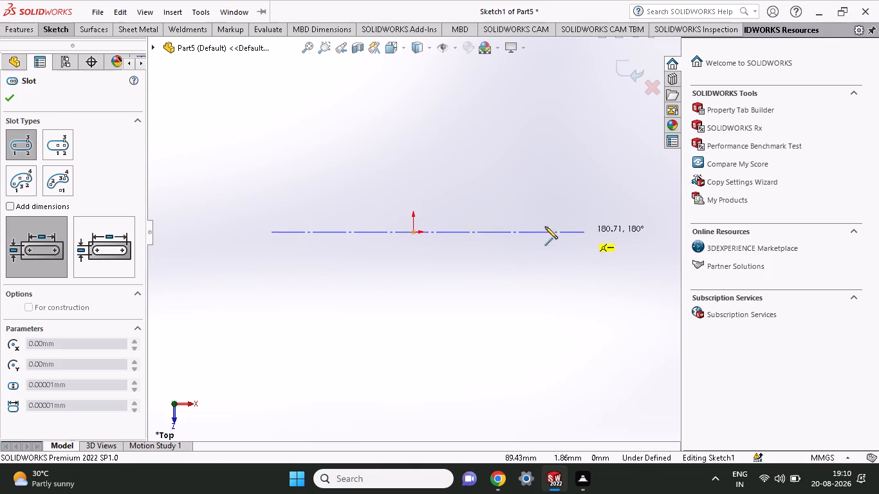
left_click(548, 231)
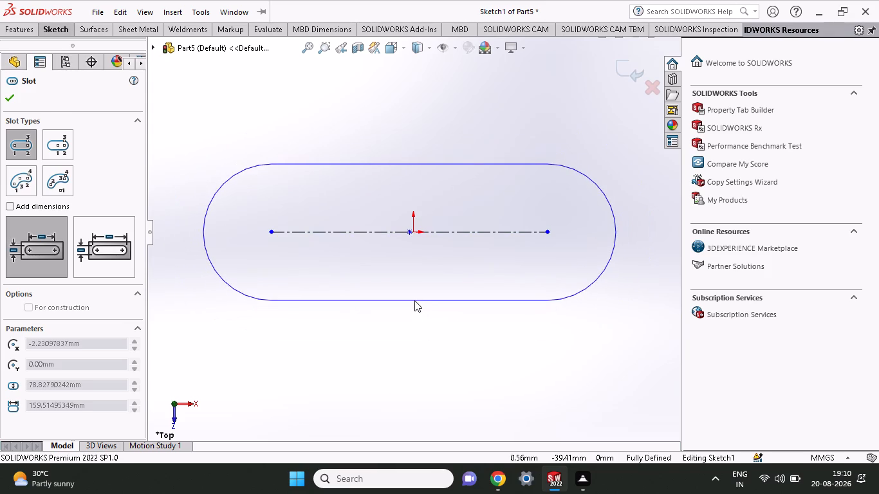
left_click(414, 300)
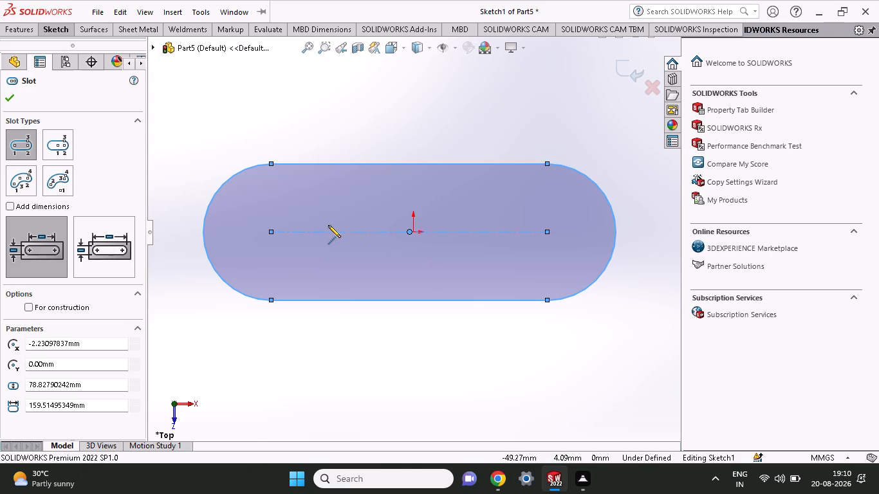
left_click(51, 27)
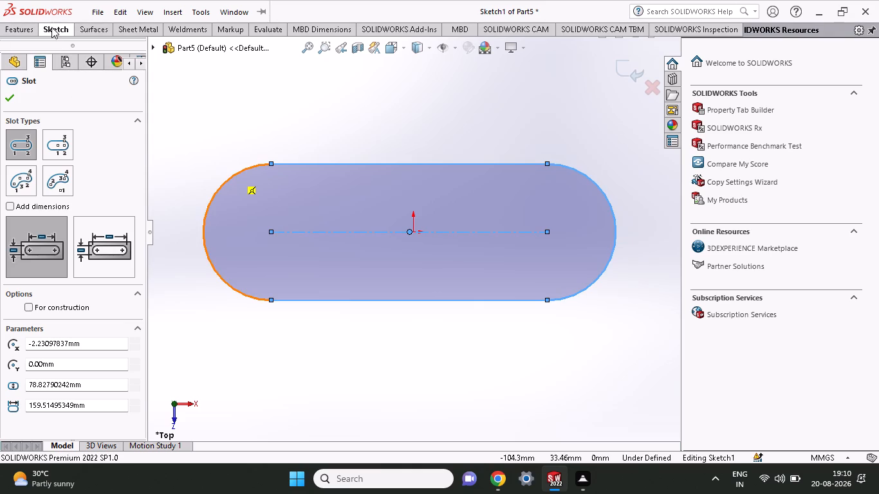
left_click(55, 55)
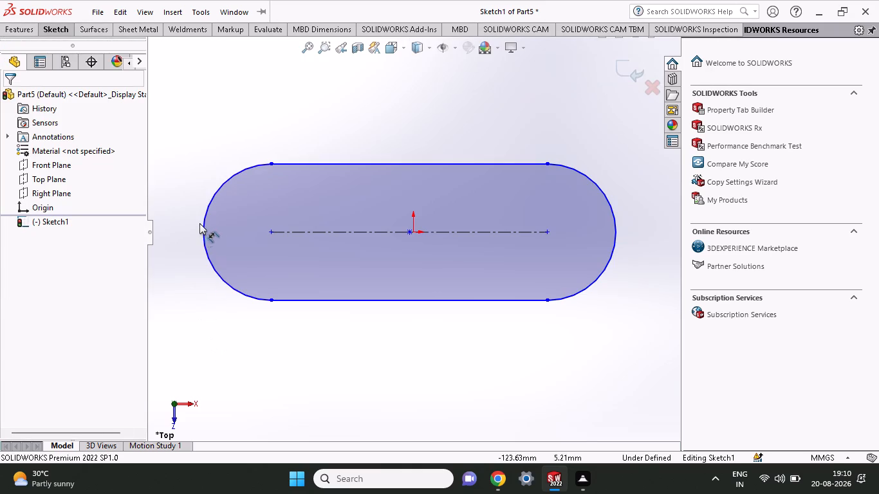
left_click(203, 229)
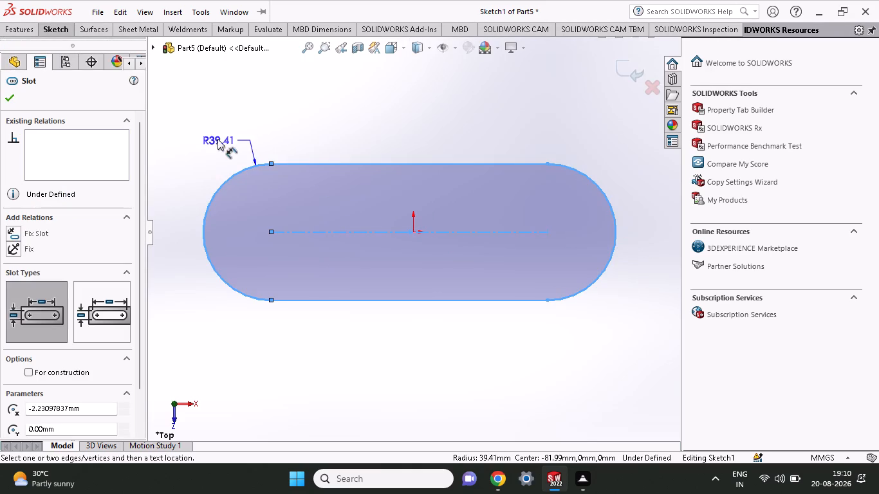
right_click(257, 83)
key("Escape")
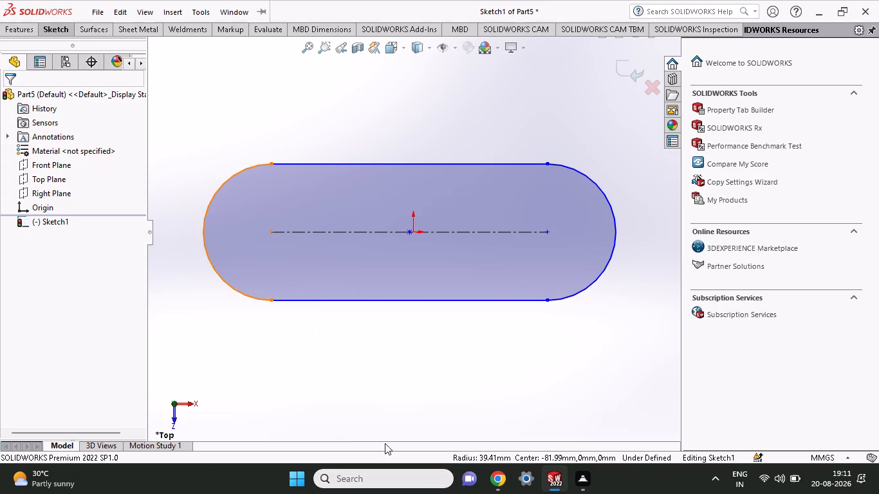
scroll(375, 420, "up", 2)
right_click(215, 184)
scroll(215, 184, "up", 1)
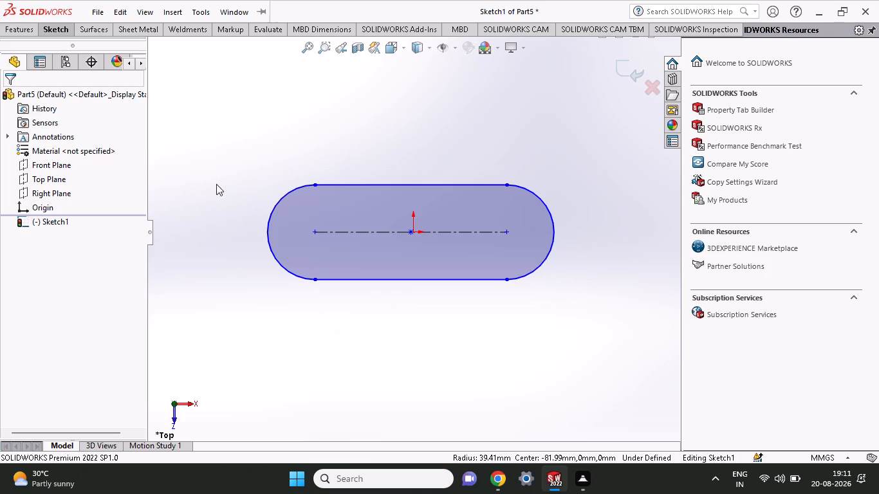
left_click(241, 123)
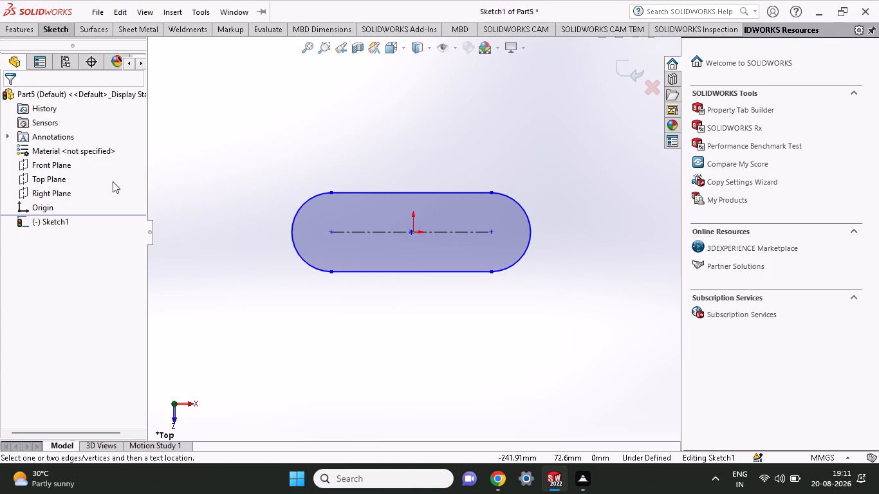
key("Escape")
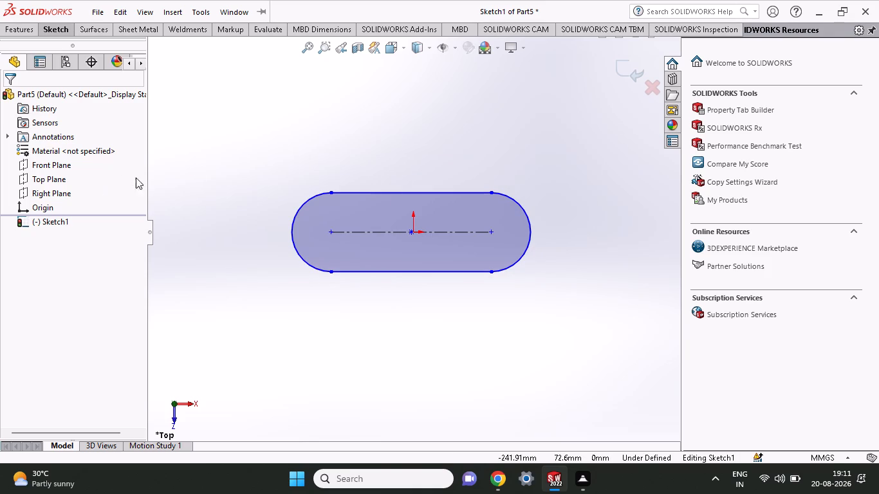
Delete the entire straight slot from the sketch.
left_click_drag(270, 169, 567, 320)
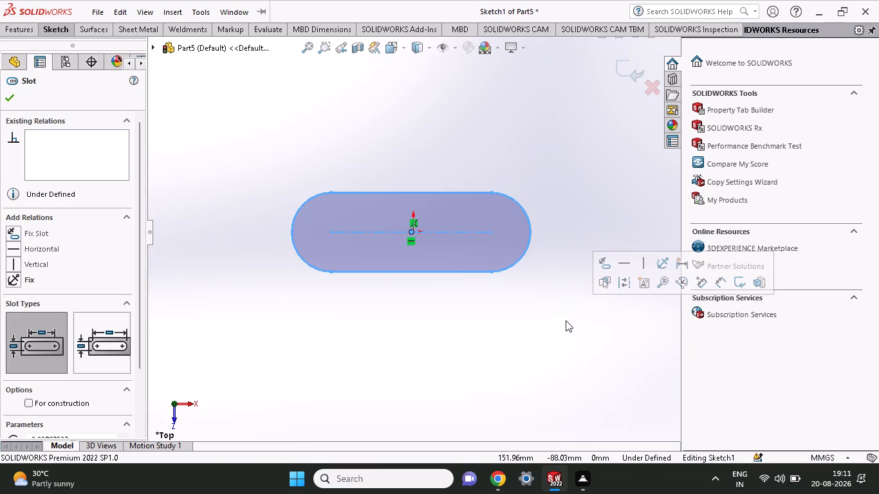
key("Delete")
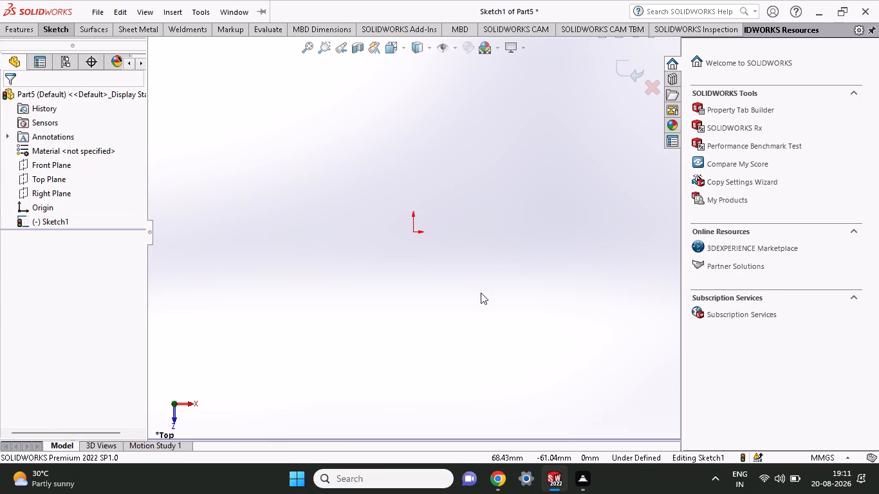
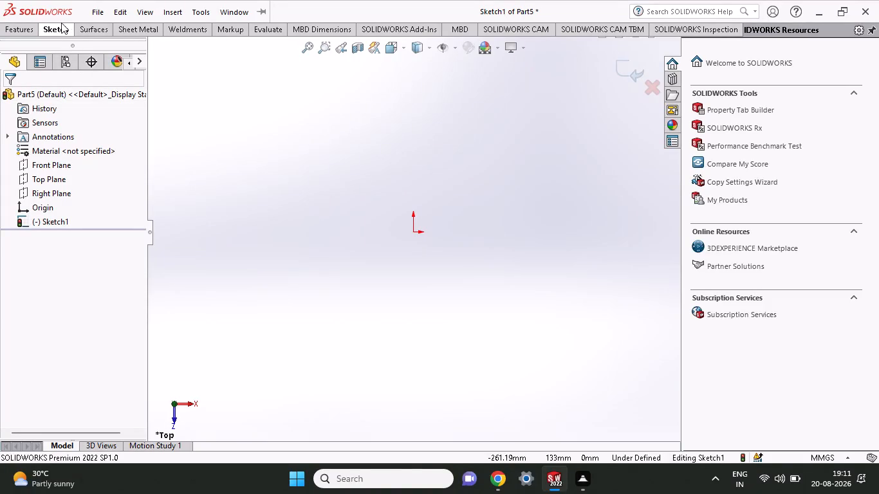
Sketch a corner rectangle about 208 mm wide and 105 mm high, enclosing the origin near its upper-left corner.
left_click(62, 26)
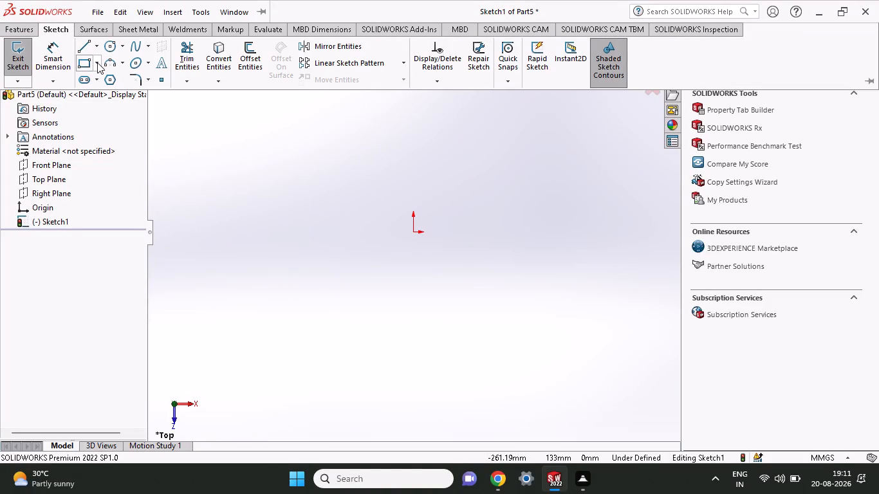
left_click(97, 62)
left_click(106, 82)
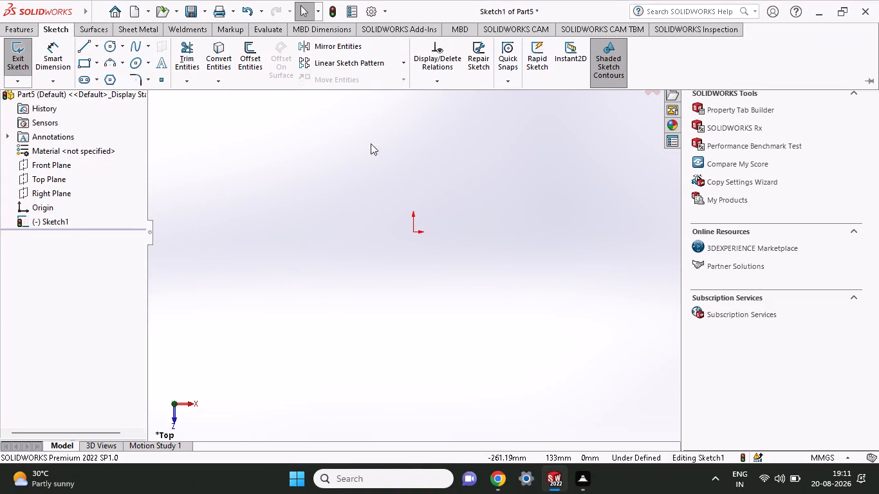
left_click(358, 218)
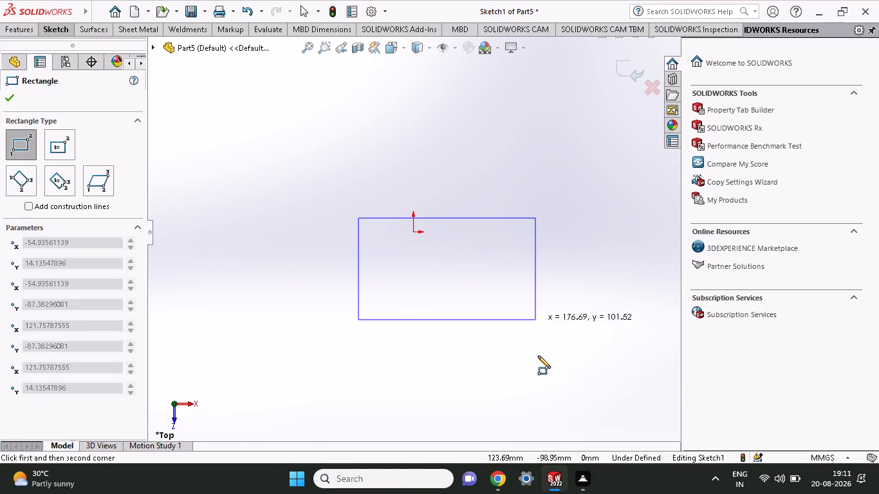
left_click(566, 324)
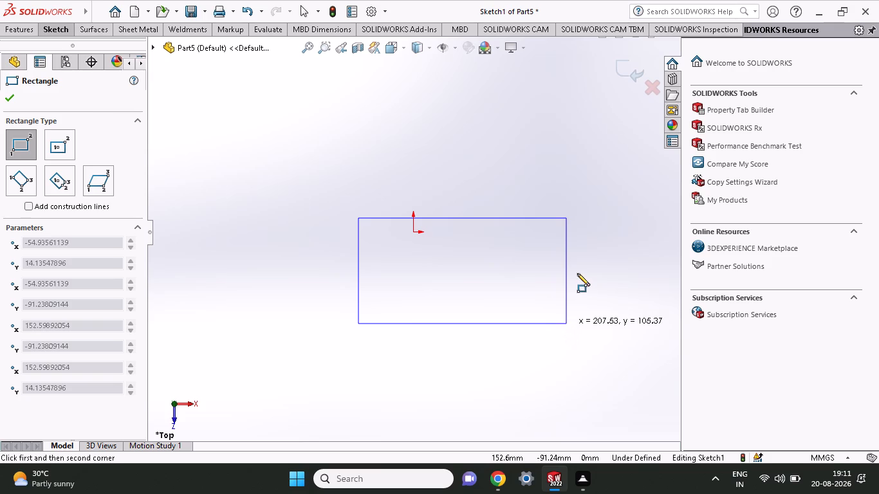
Dimension the rectangle's bottom edge to 150 mm and its right edge to 75 mm.
scroll(577, 273, "down", 3)
scroll(304, 171, "up", 2)
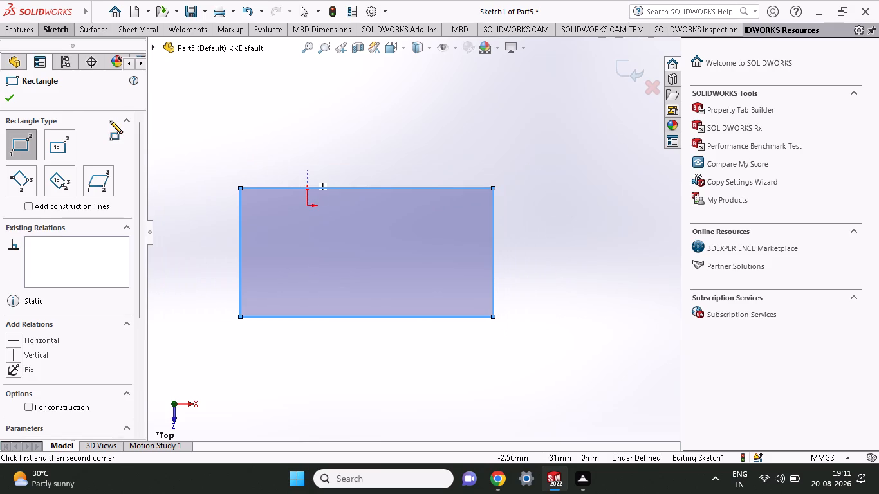
left_click(62, 29)
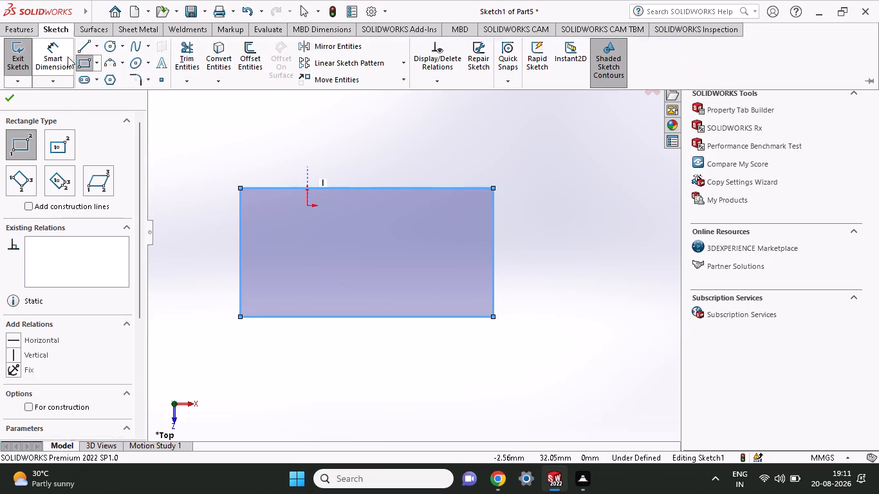
left_click(55, 58)
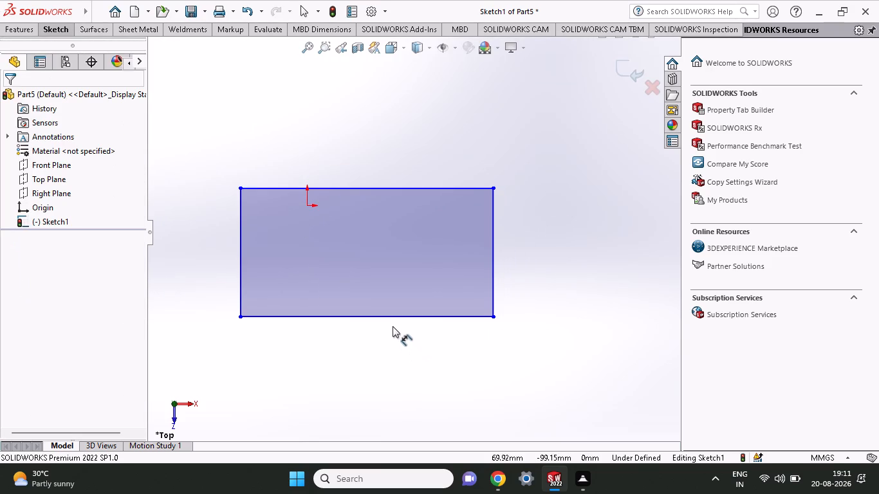
left_click(391, 319)
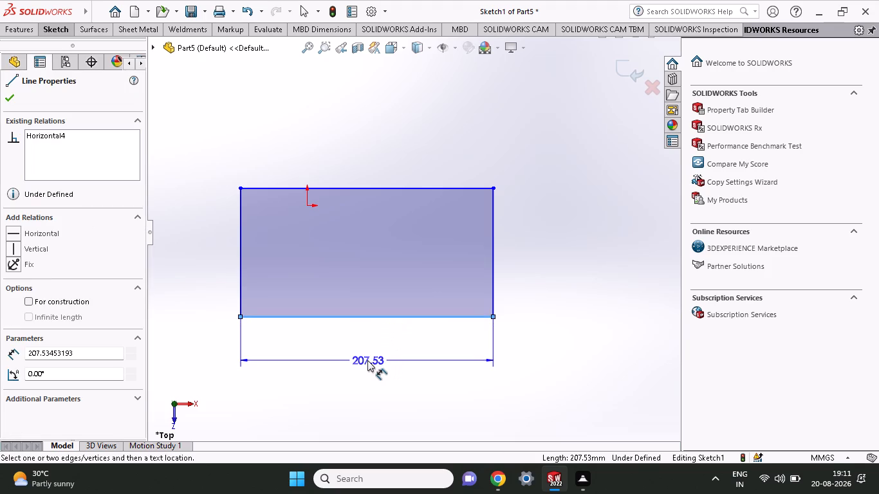
left_click(367, 360)
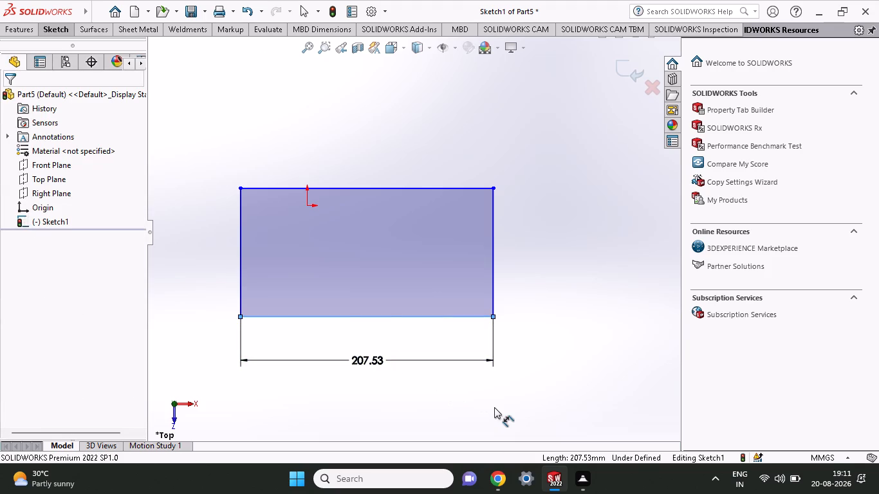
type("15")
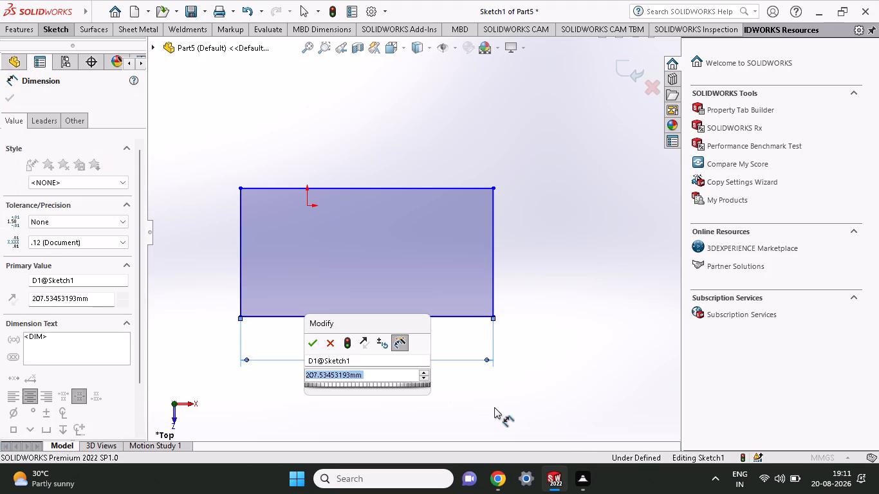
key("0")
key("Return")
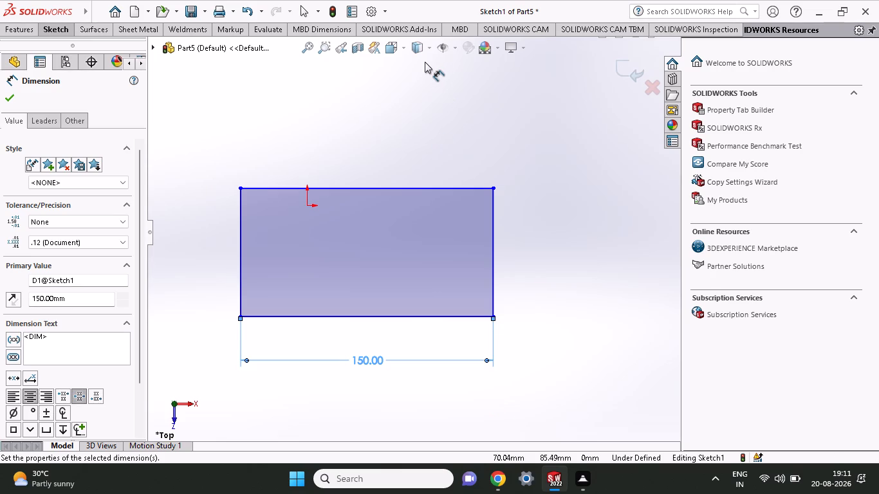
left_click(493, 247)
left_click(597, 261)
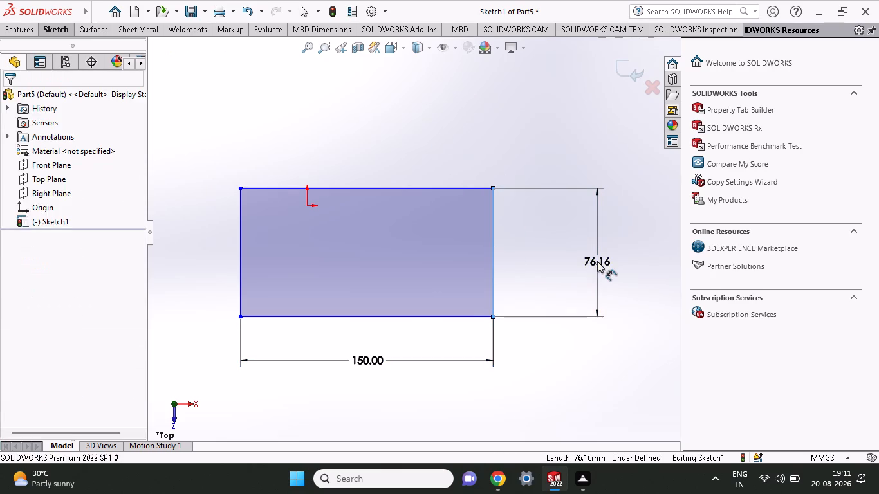
type("75")
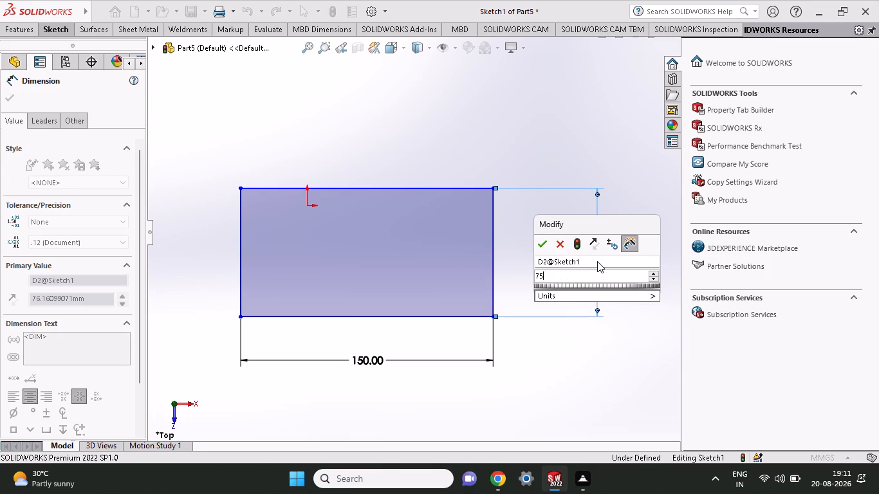
key("Return")
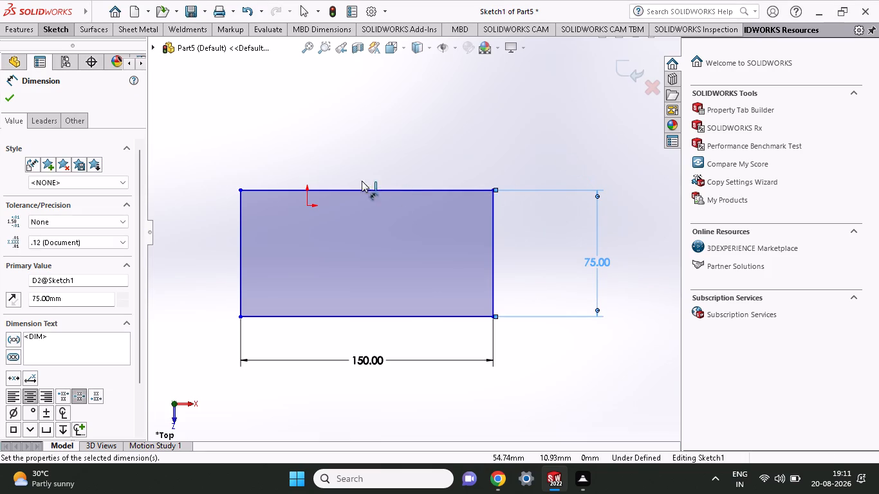
Round all four corners of the rectangle with 25 mm sketch fillets.
left_click(46, 33)
left_click(134, 71)
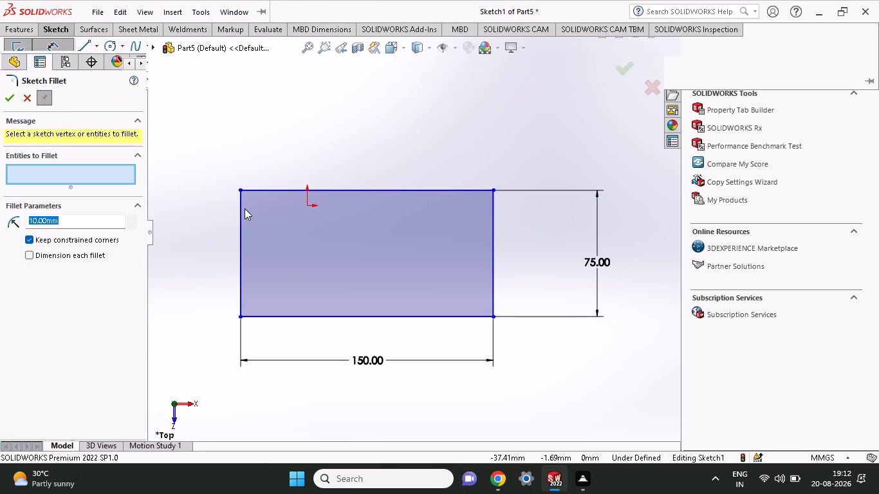
left_click(241, 214)
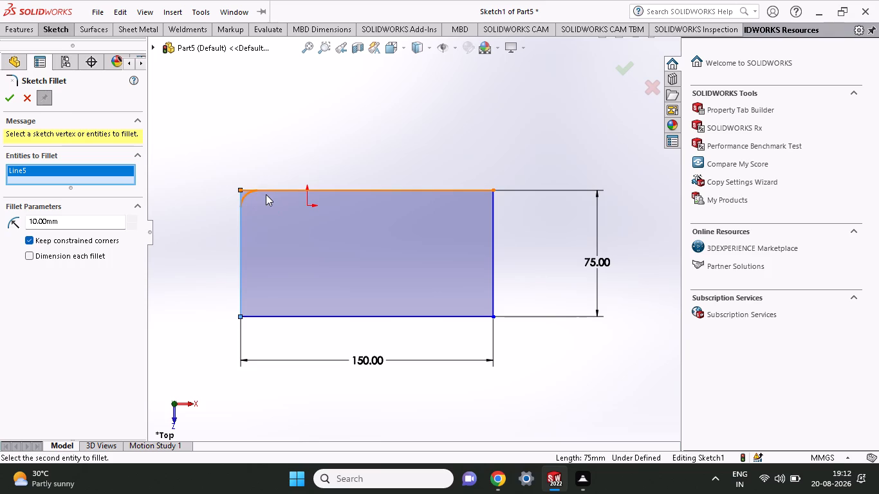
left_click(265, 192)
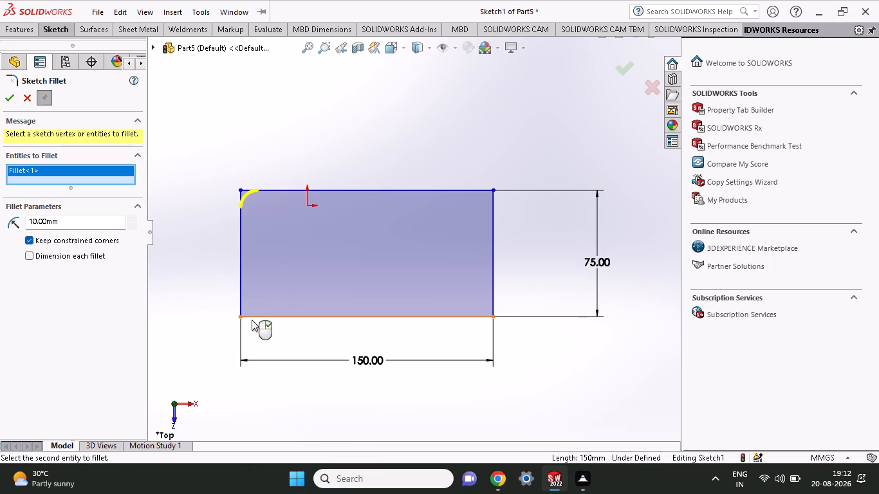
left_click(253, 316)
left_click(240, 293)
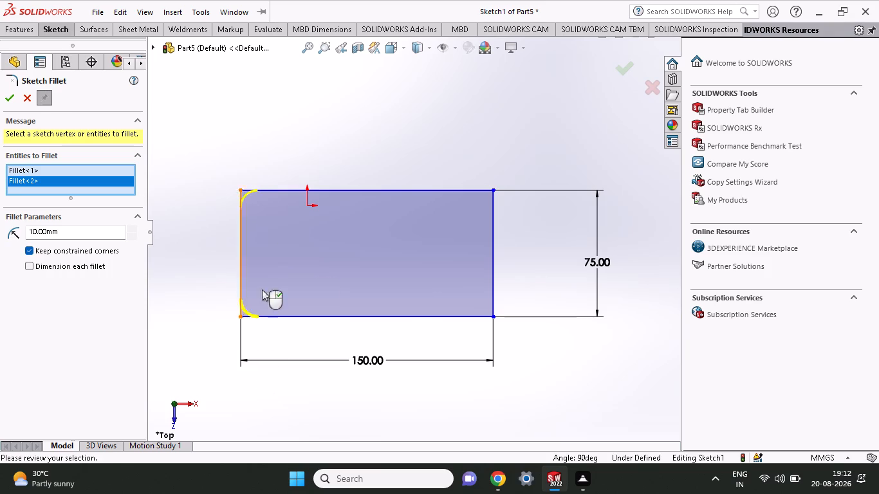
left_click(464, 315)
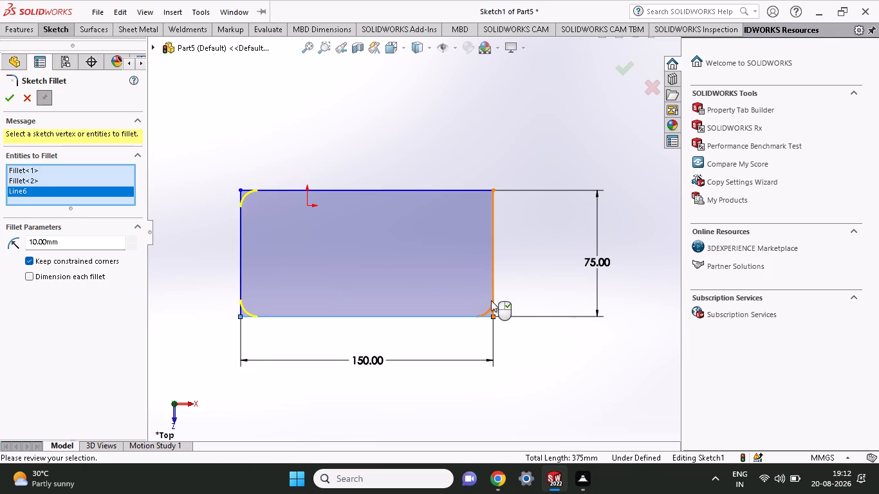
left_click(491, 300)
left_click(494, 200)
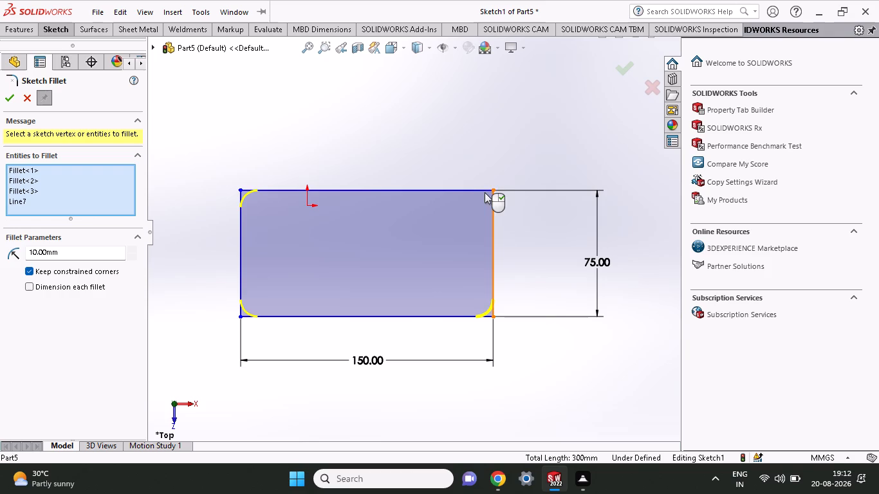
left_click(468, 189)
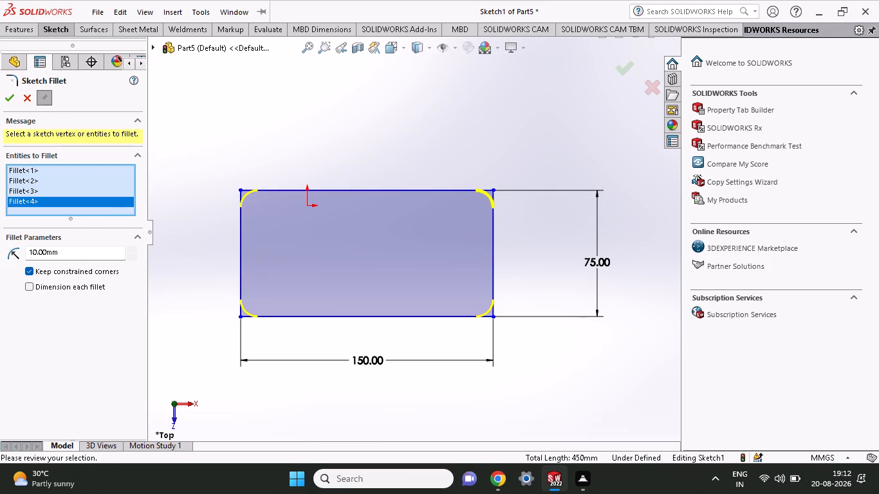
left_click_drag(91, 257, 0, 249)
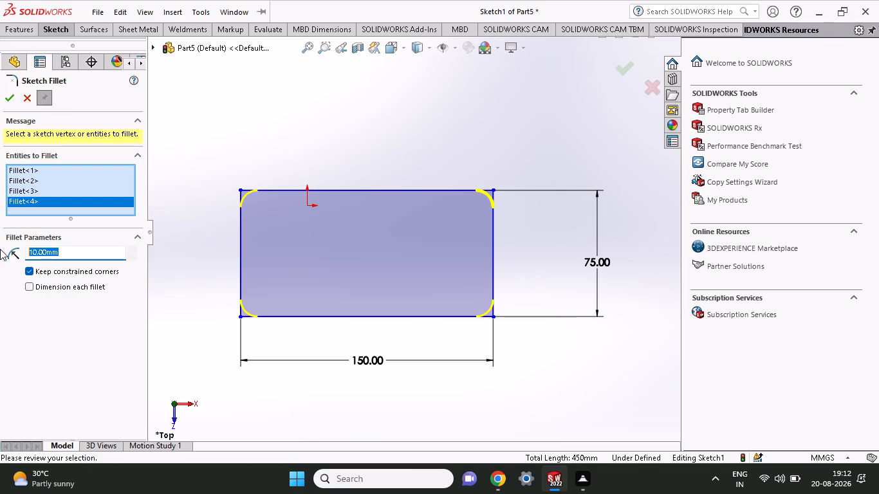
type("25")
left_click(196, 165)
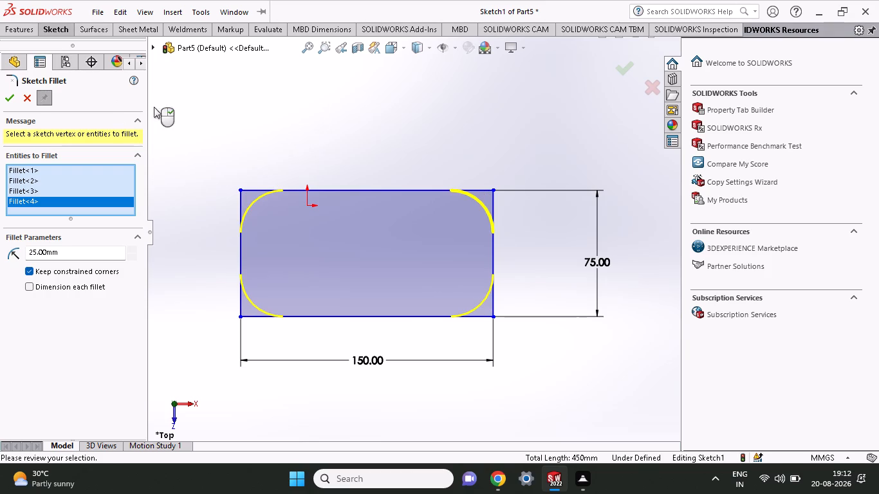
left_click(6, 96)
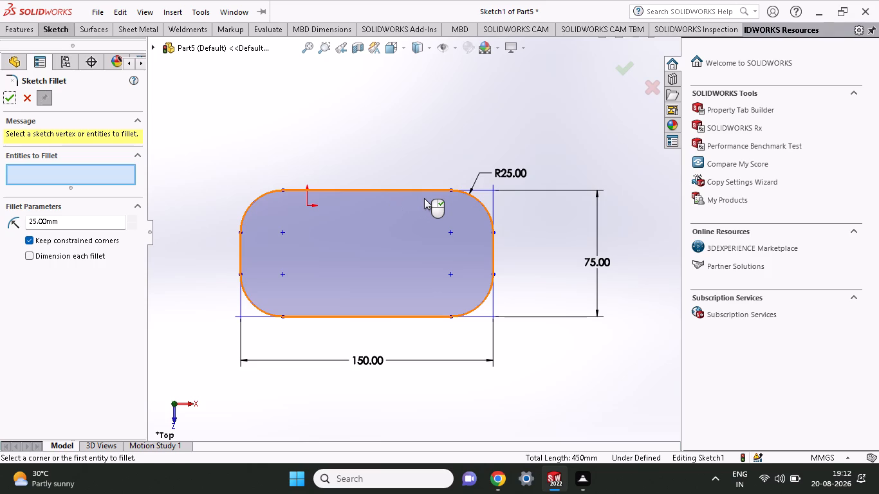
middle_click_drag(424, 198, 420, 143)
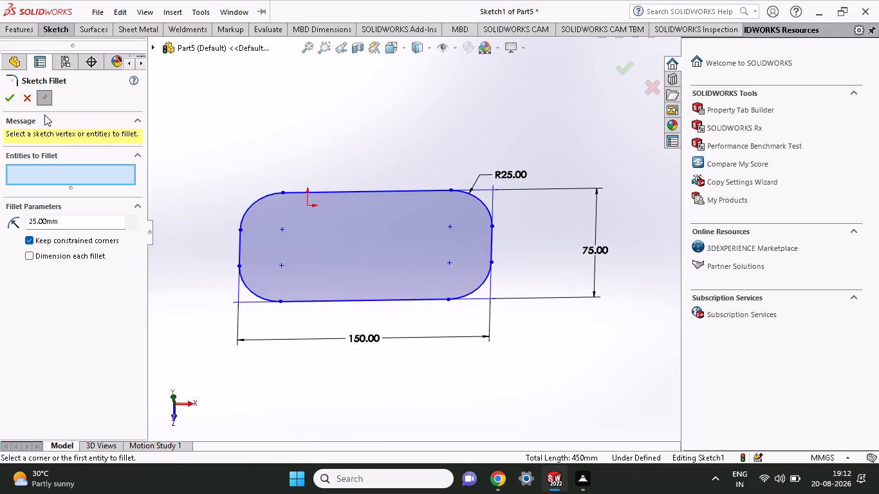
left_click(76, 25)
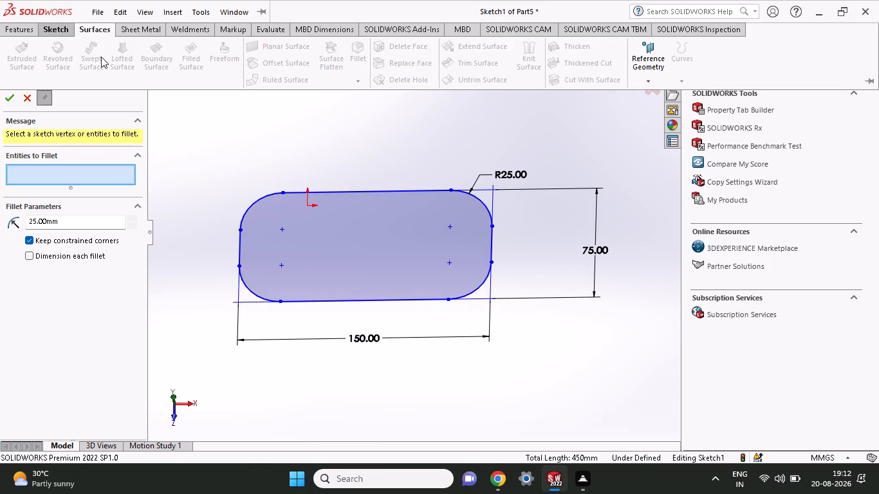
left_click(11, 98)
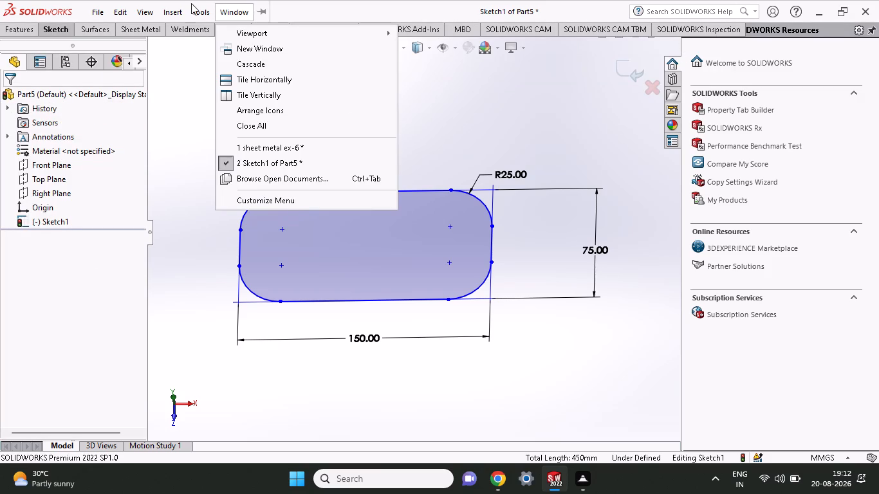
Extrude the rounded rectangle sketch as a surface with a blind depth of 2 mm from the sketch plane.
left_click(98, 22)
left_click(100, 31)
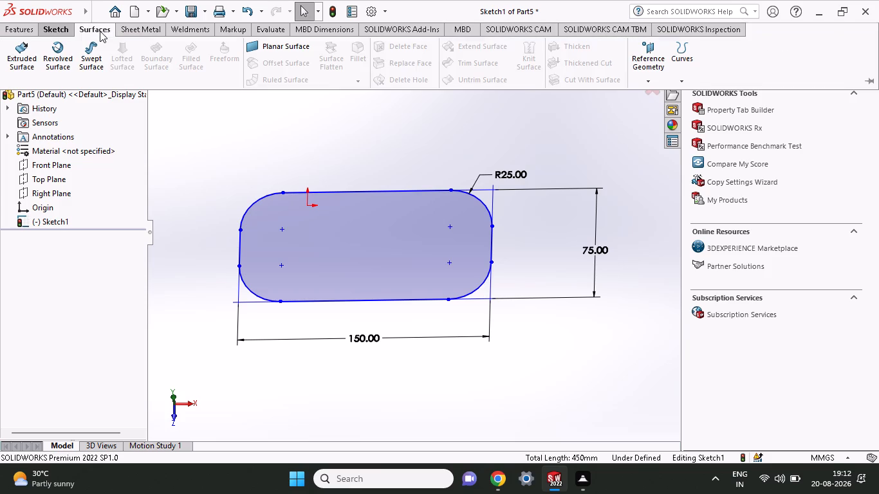
left_click(31, 69)
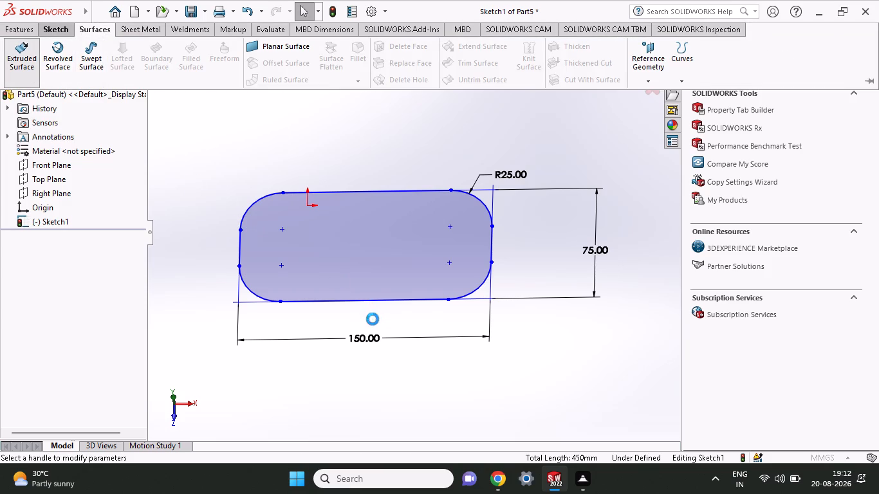
scroll(358, 302, "down", 2)
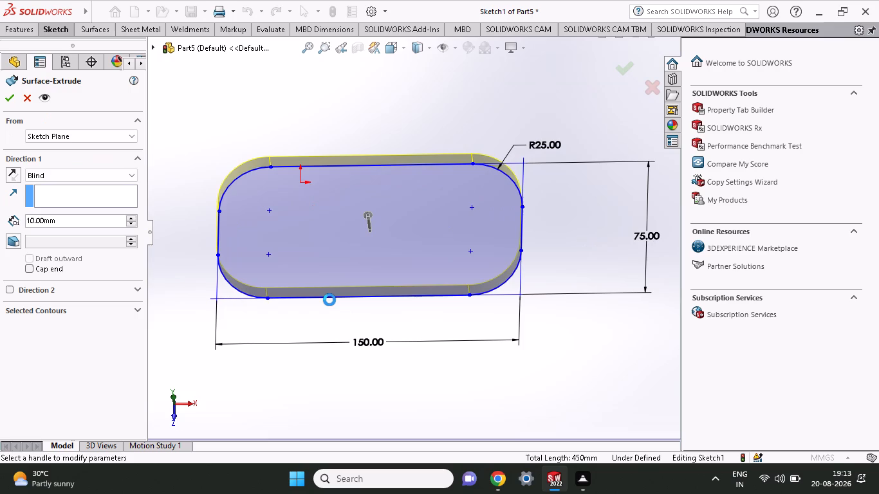
middle_click_drag(329, 300, 323, 203)
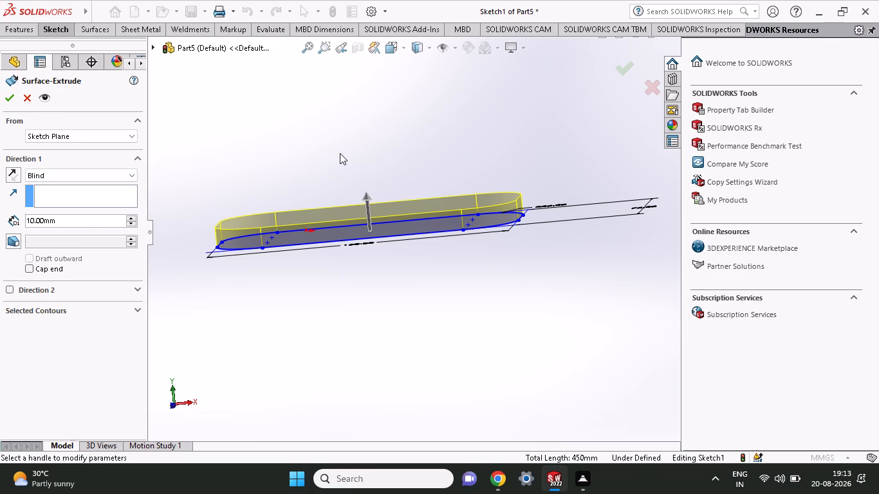
middle_click_drag(434, 171, 393, 259)
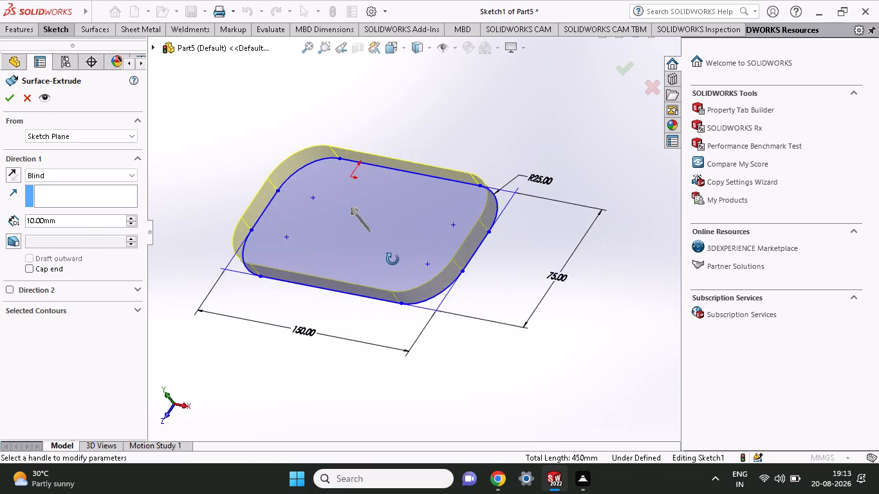
middle_click_drag(393, 259, 511, 268)
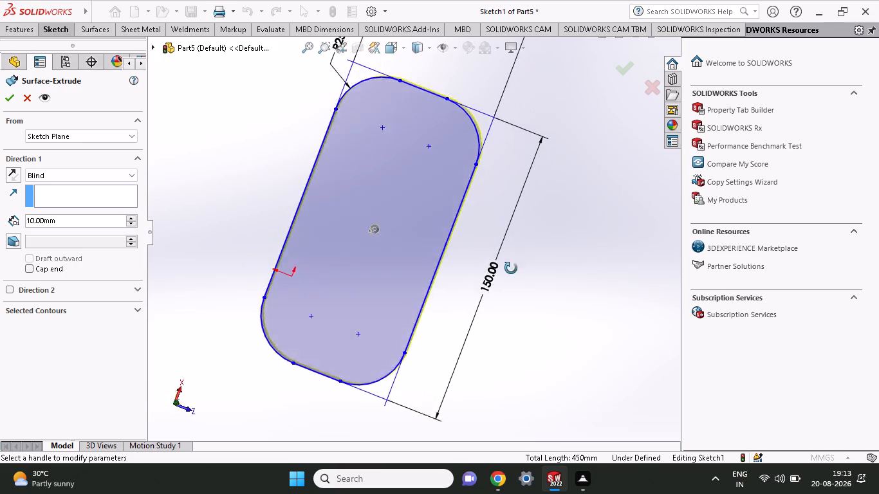
middle_click_drag(511, 268, 299, 158)
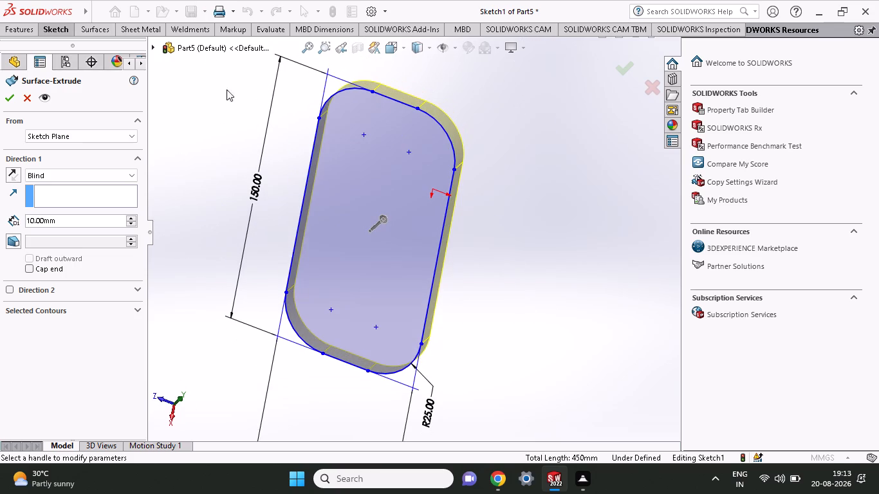
middle_click_drag(293, 199, 382, 116)
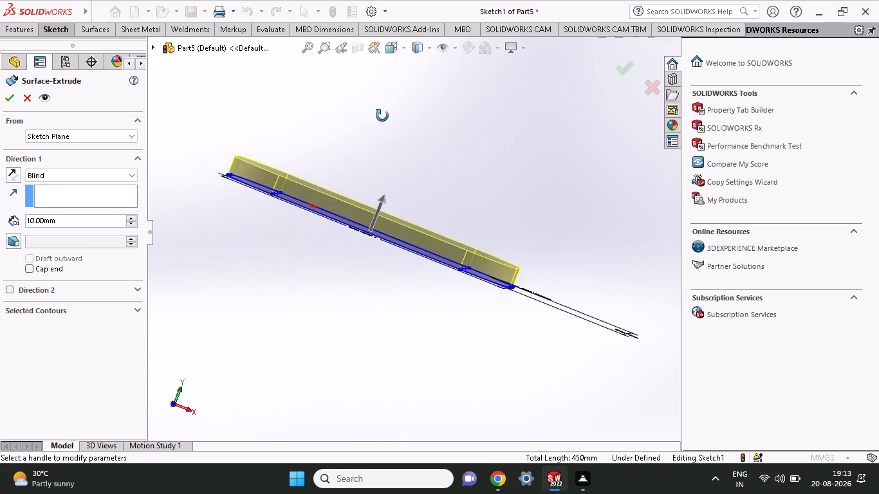
middle_click_drag(382, 116, 344, 160)
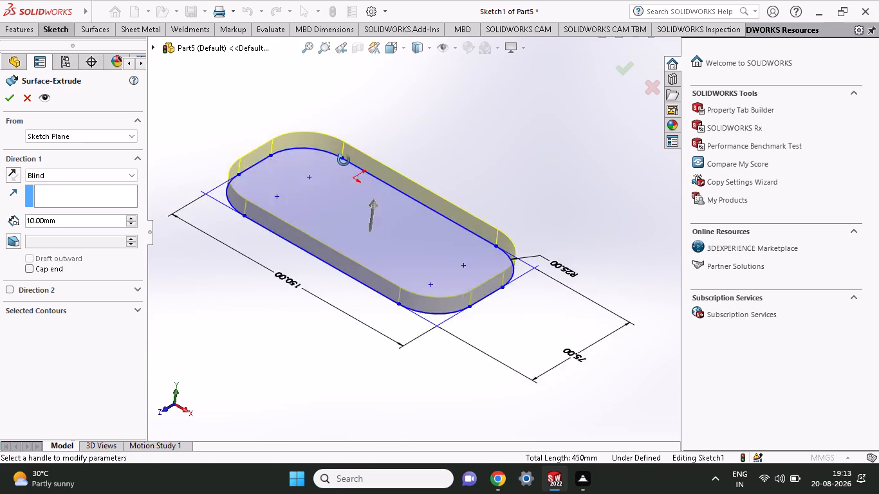
middle_click_drag(344, 160, 332, 152)
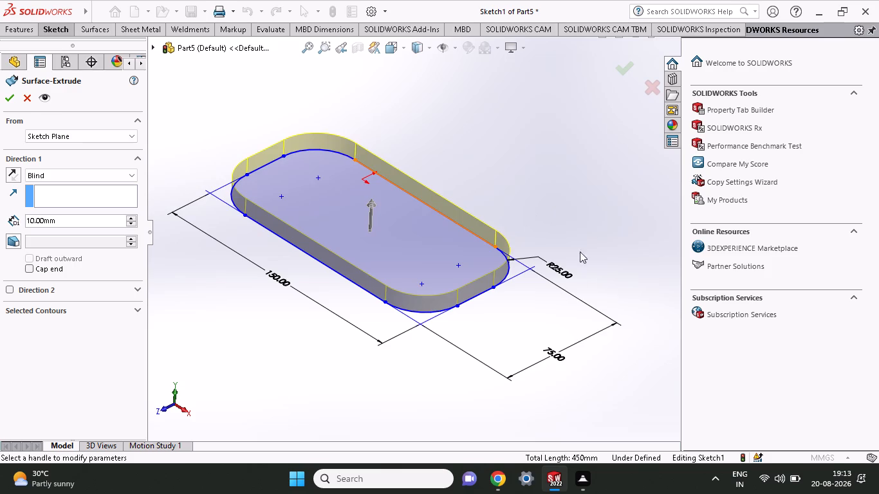
scroll(586, 240, "up", 1)
middle_click_drag(589, 235, 646, 240)
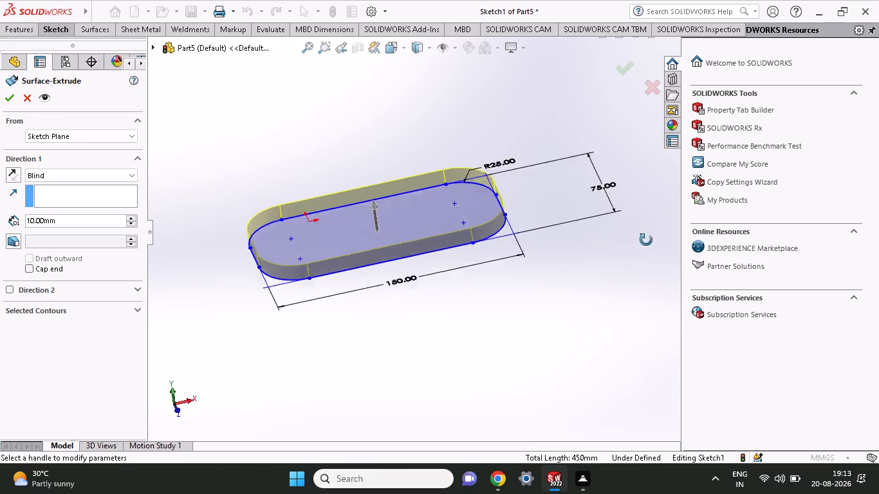
middle_click_drag(646, 240, 632, 268)
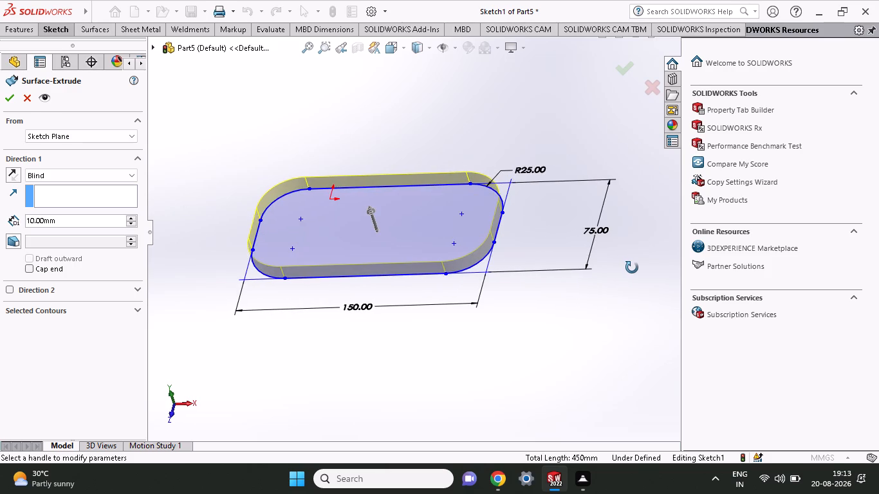
middle_click_drag(632, 268, 651, 249)
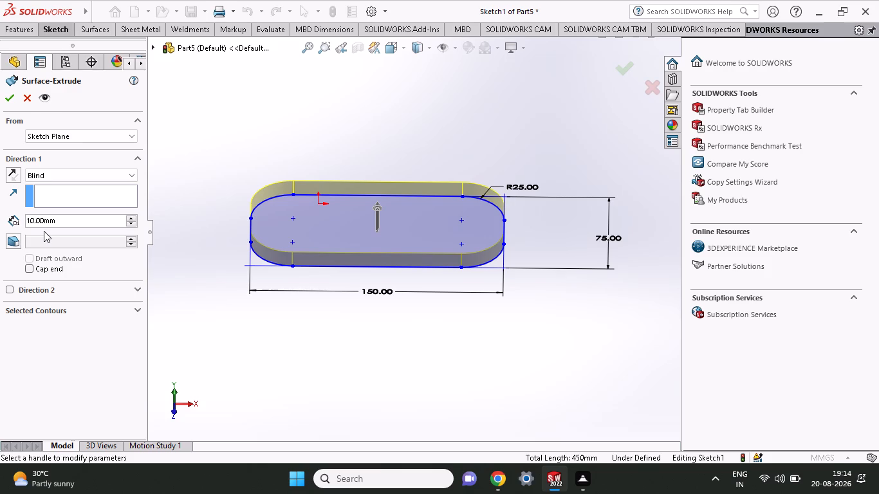
left_click_drag(59, 218, 0, 221)
key("2")
key("Return")
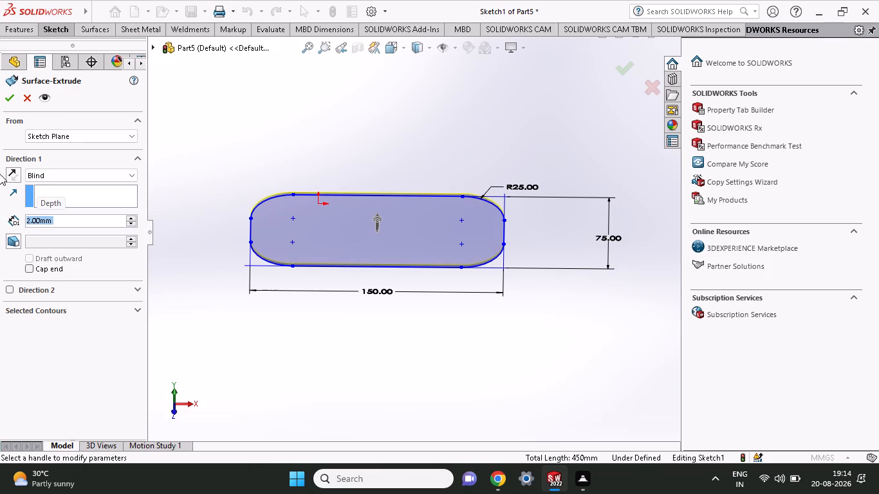
left_click(14, 98)
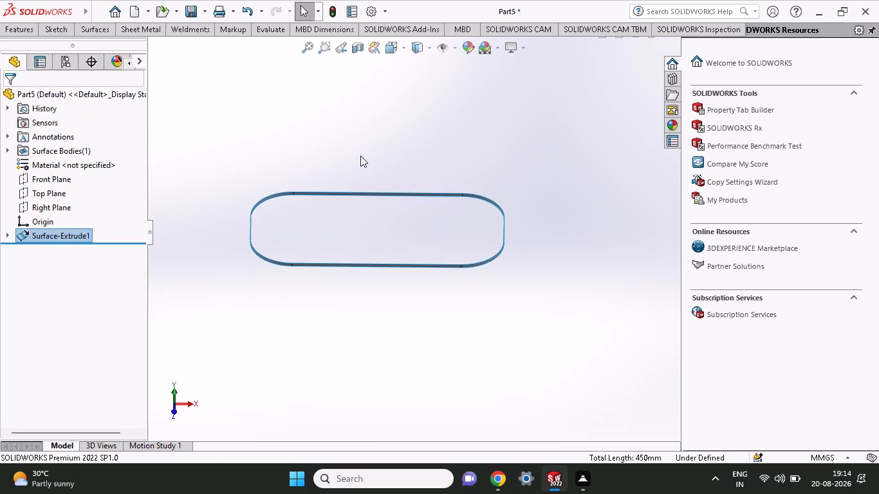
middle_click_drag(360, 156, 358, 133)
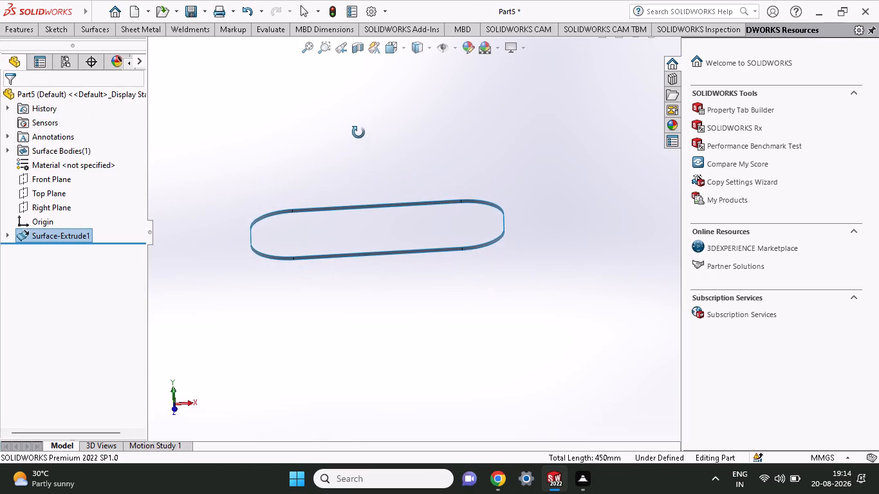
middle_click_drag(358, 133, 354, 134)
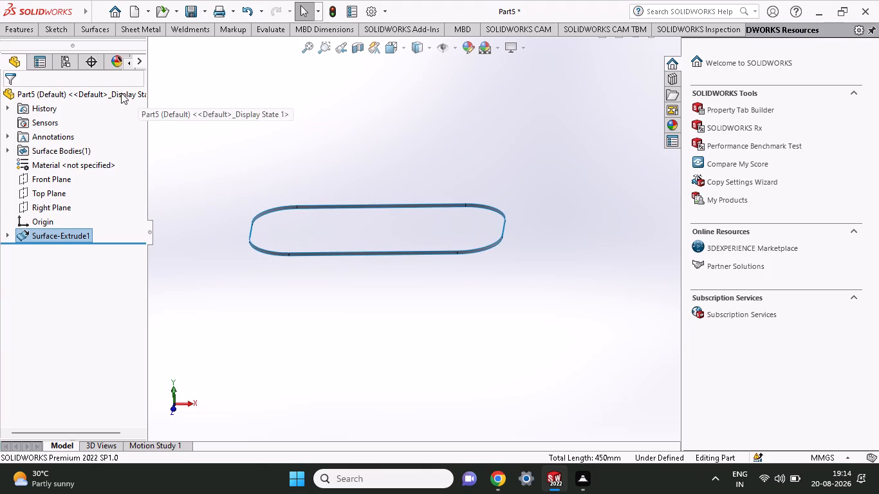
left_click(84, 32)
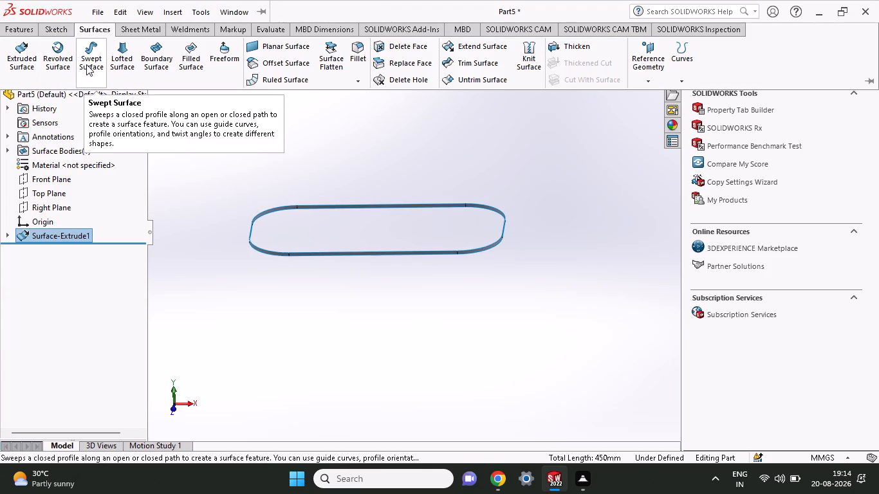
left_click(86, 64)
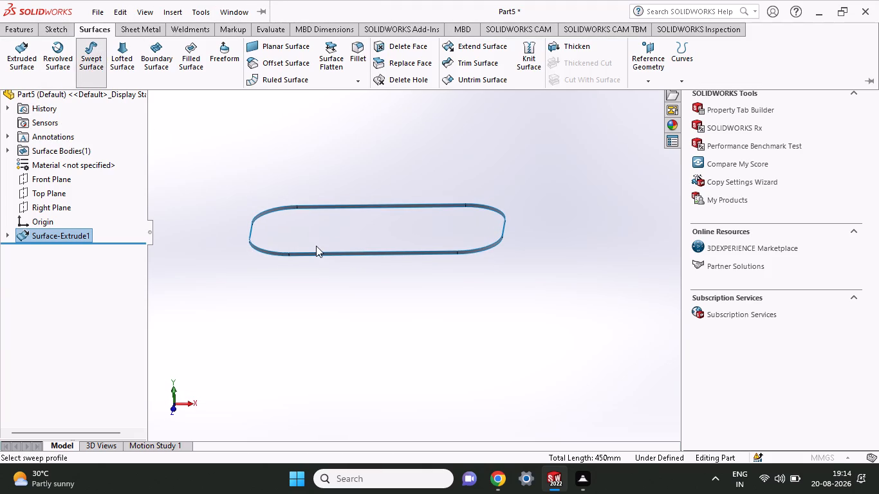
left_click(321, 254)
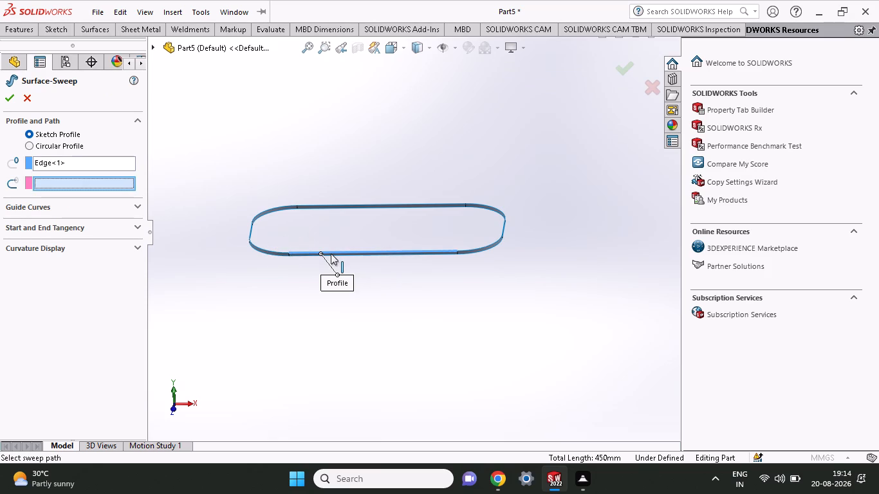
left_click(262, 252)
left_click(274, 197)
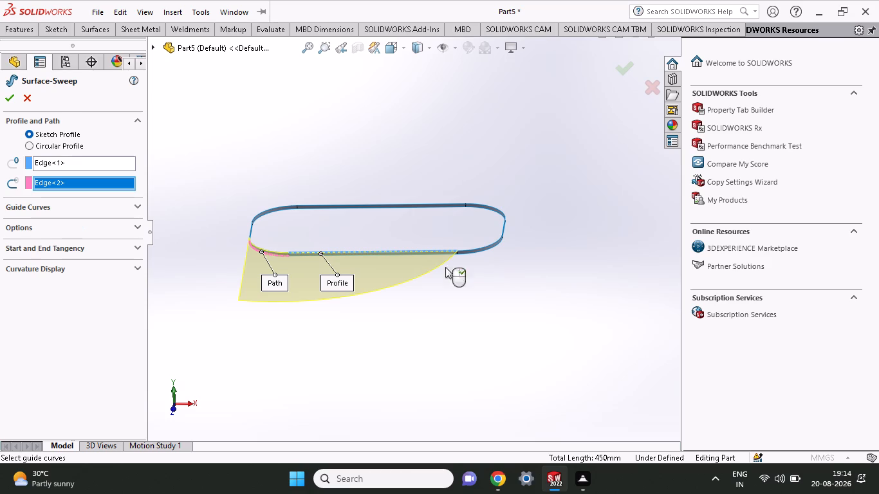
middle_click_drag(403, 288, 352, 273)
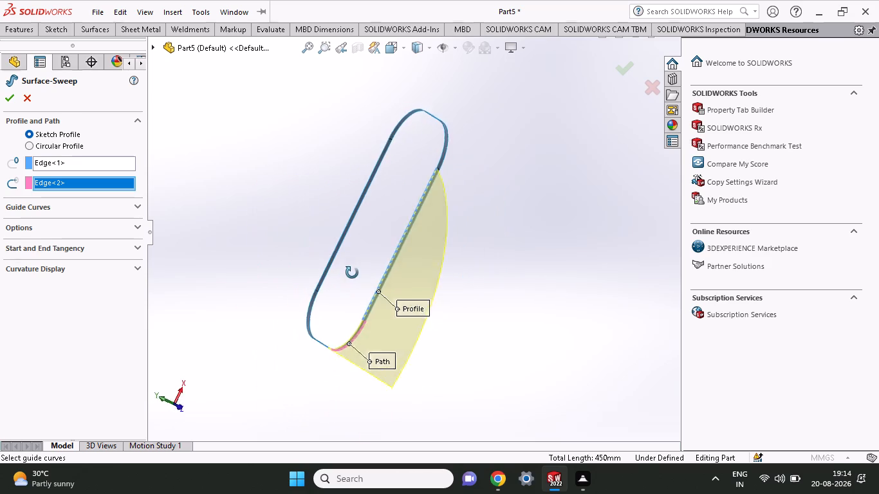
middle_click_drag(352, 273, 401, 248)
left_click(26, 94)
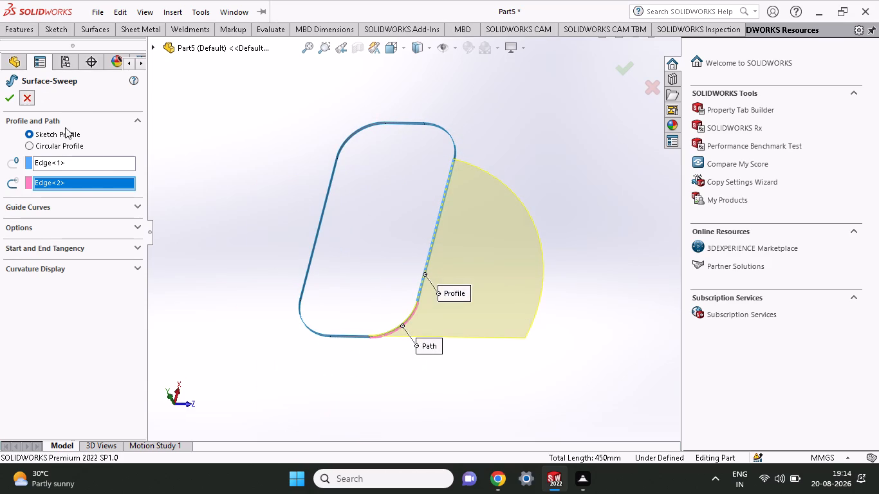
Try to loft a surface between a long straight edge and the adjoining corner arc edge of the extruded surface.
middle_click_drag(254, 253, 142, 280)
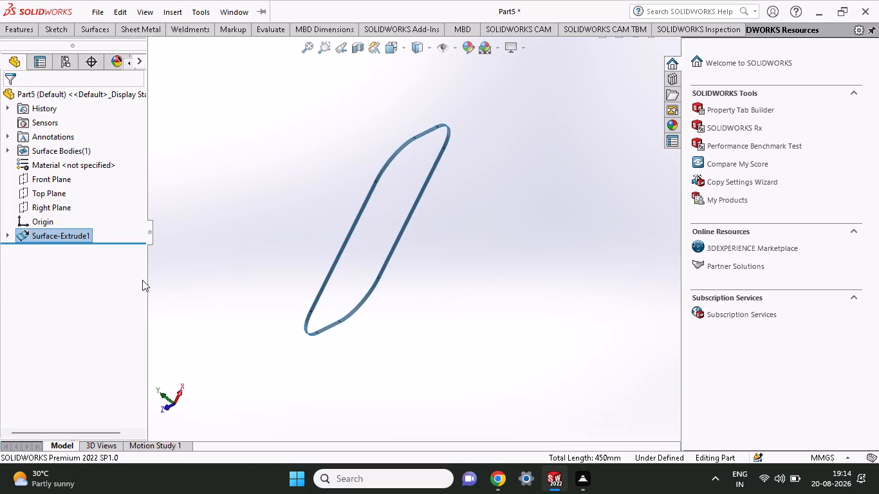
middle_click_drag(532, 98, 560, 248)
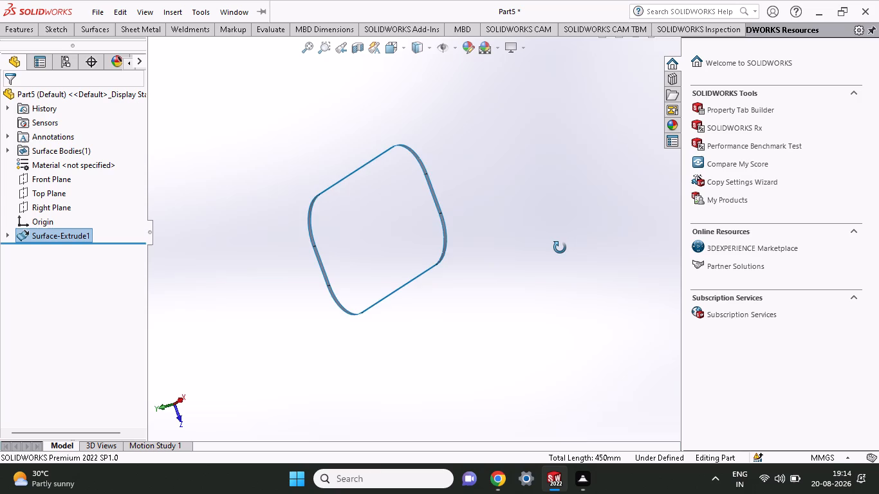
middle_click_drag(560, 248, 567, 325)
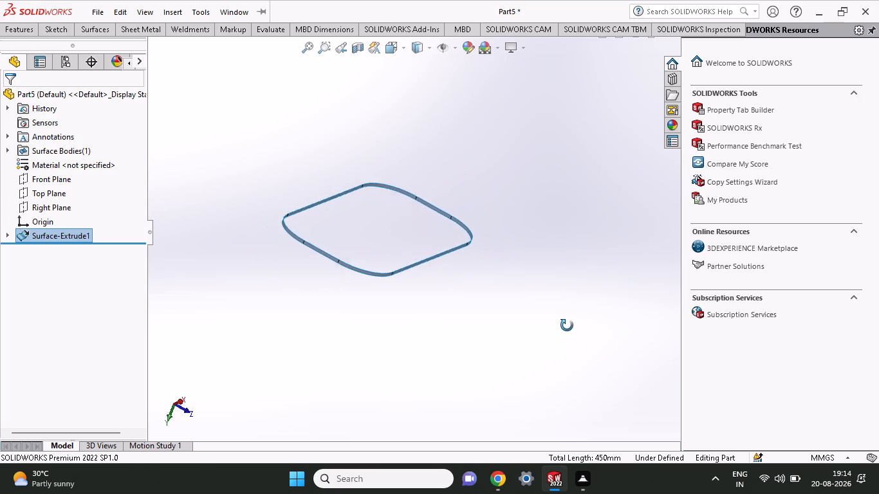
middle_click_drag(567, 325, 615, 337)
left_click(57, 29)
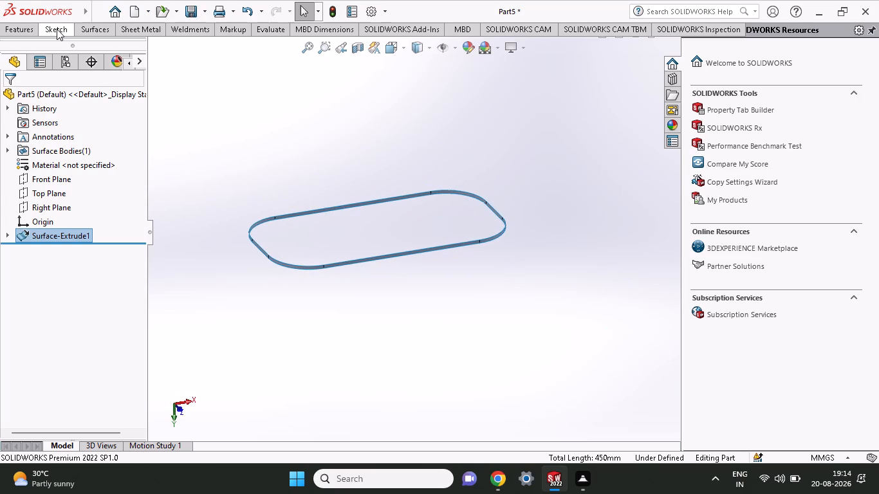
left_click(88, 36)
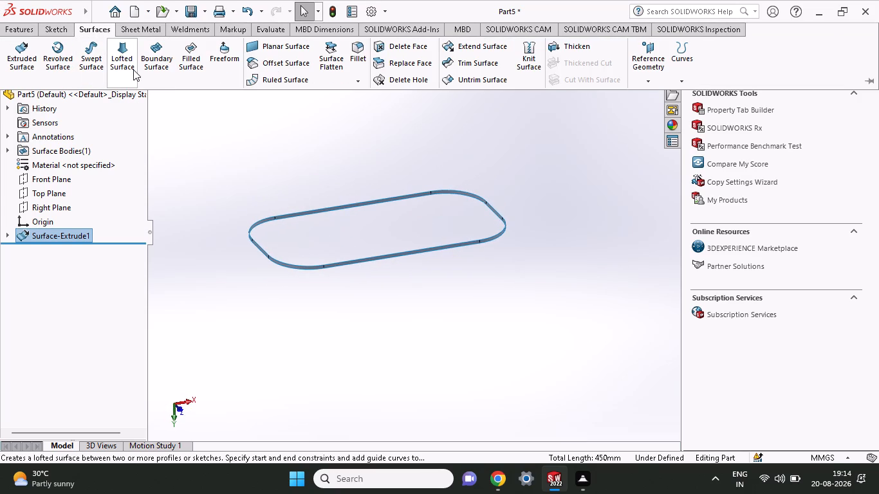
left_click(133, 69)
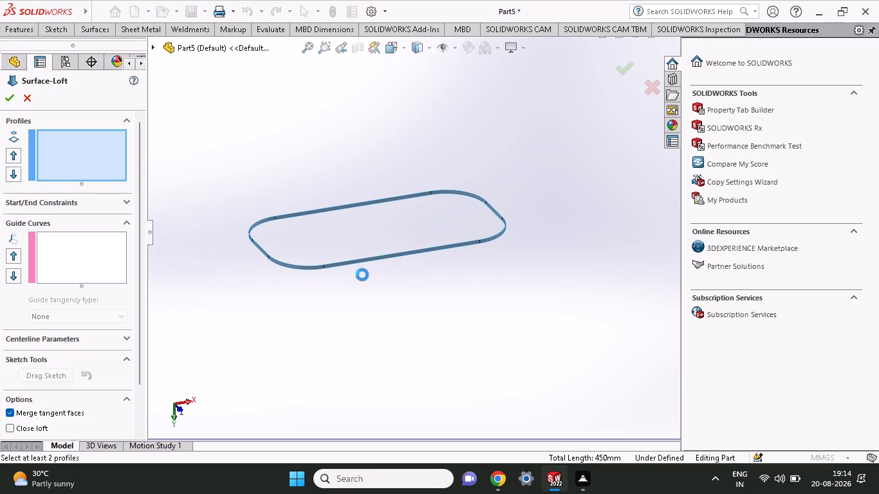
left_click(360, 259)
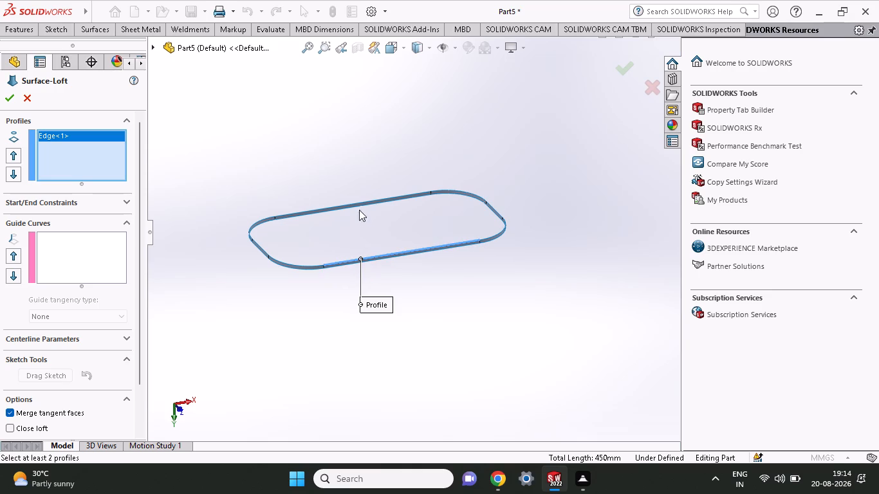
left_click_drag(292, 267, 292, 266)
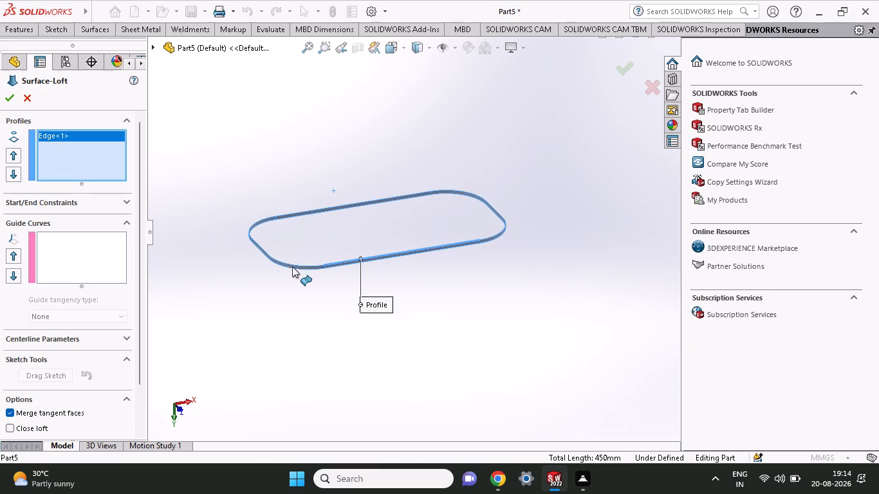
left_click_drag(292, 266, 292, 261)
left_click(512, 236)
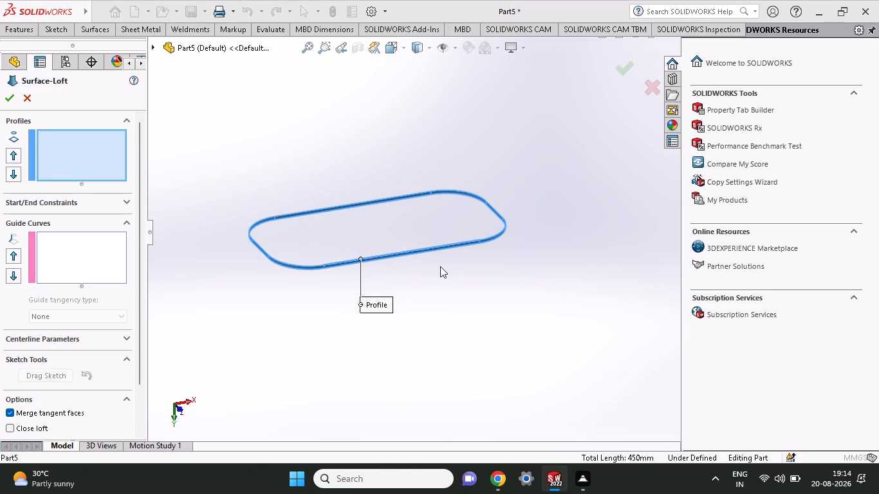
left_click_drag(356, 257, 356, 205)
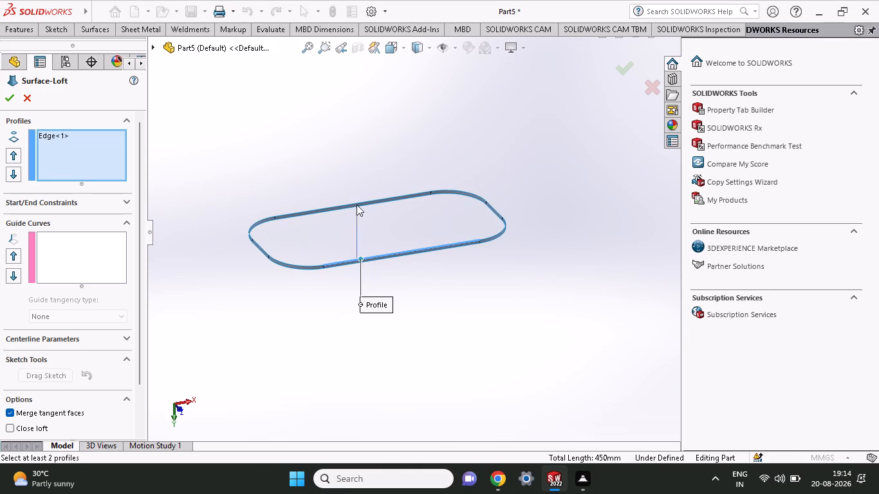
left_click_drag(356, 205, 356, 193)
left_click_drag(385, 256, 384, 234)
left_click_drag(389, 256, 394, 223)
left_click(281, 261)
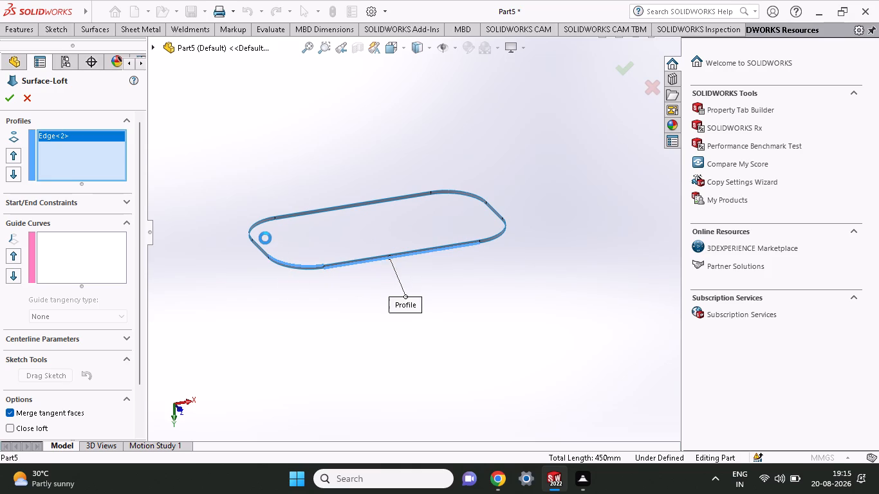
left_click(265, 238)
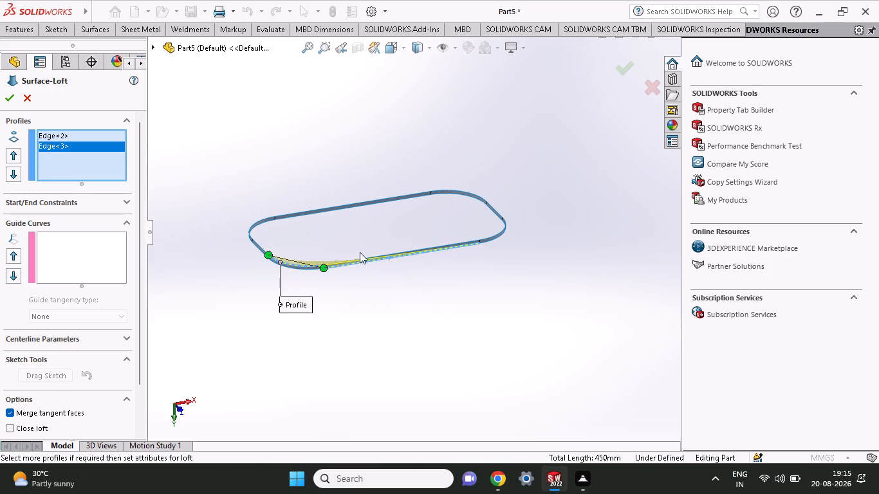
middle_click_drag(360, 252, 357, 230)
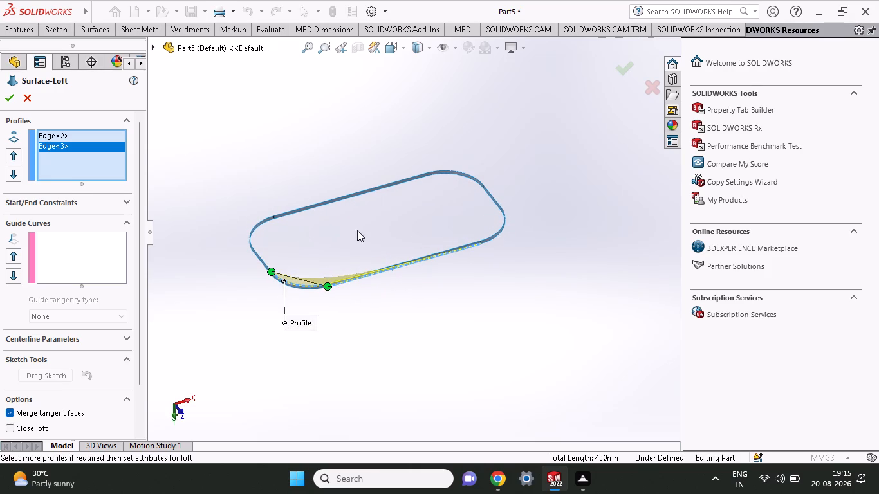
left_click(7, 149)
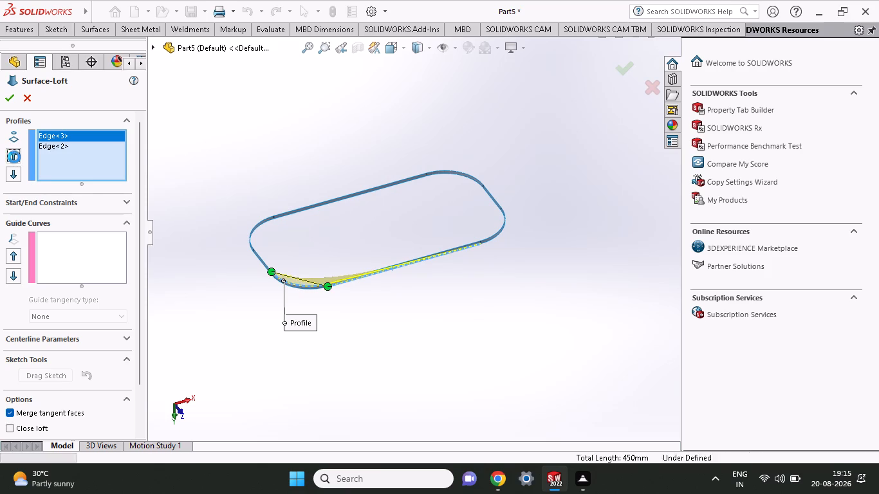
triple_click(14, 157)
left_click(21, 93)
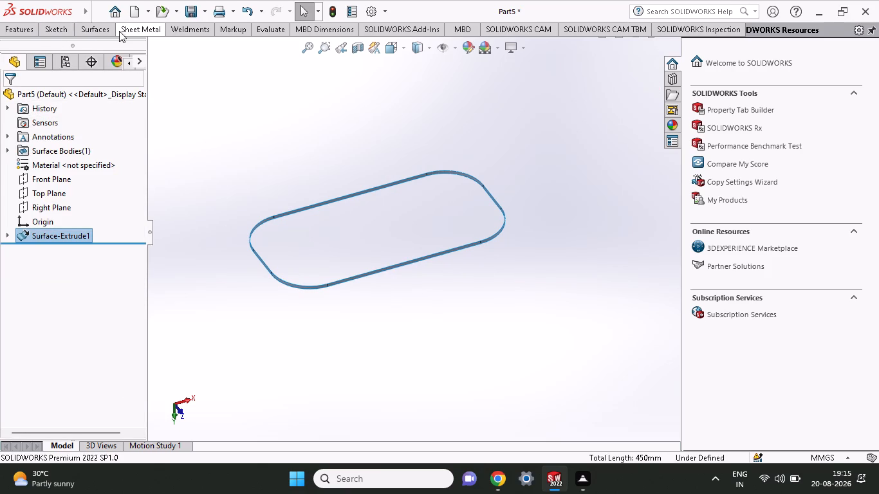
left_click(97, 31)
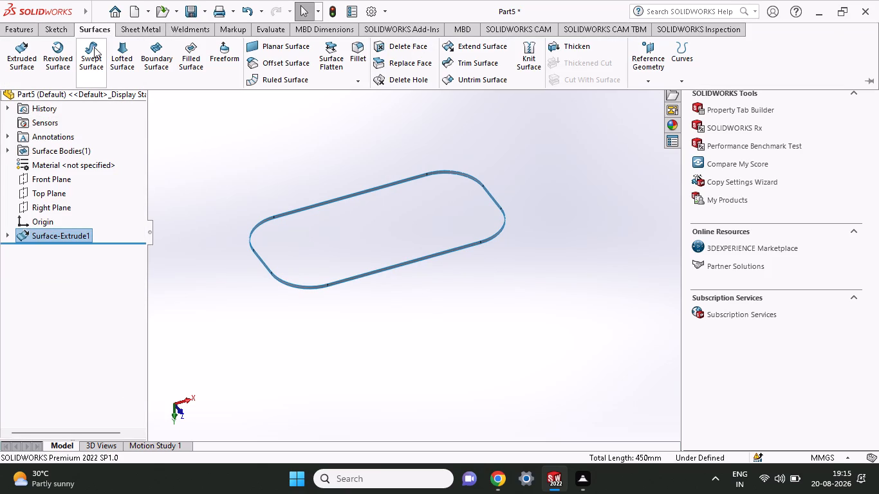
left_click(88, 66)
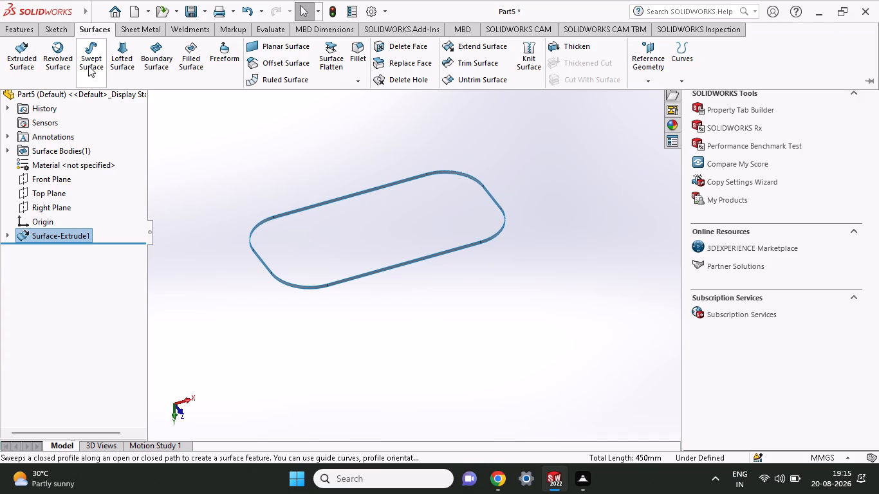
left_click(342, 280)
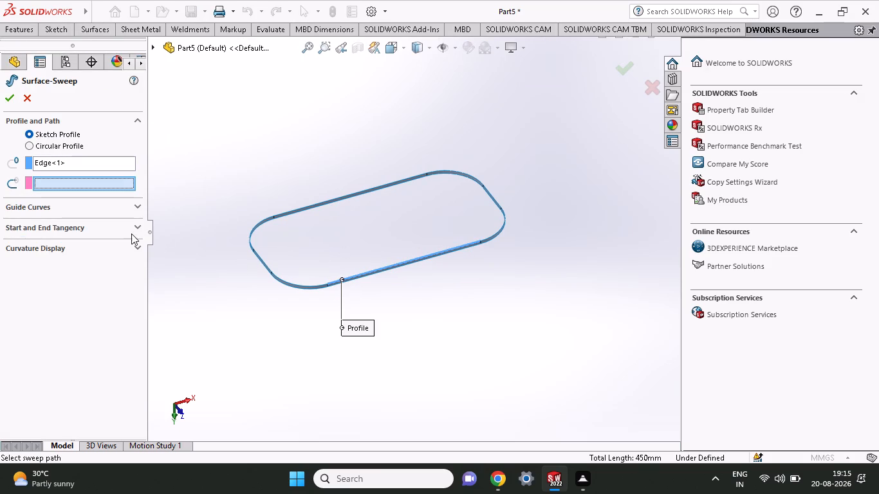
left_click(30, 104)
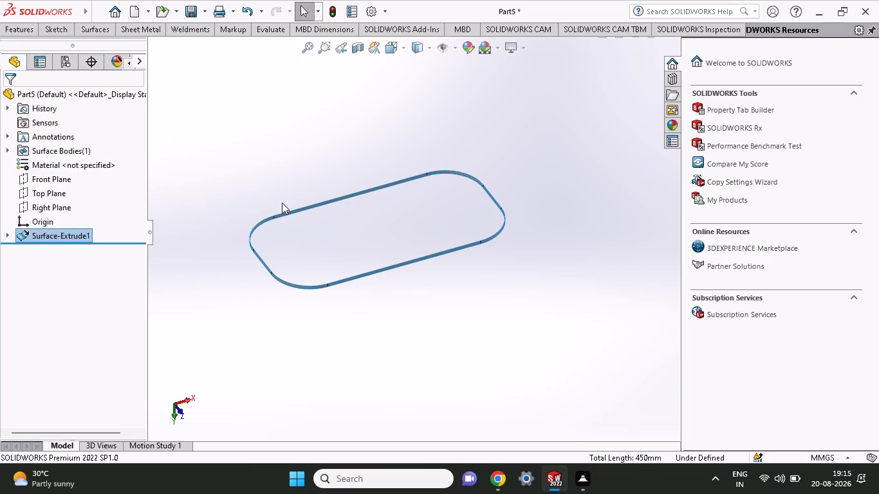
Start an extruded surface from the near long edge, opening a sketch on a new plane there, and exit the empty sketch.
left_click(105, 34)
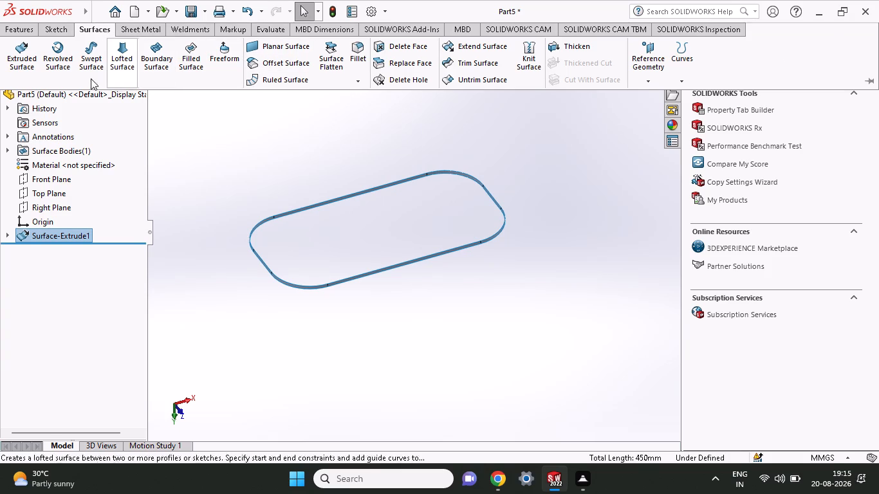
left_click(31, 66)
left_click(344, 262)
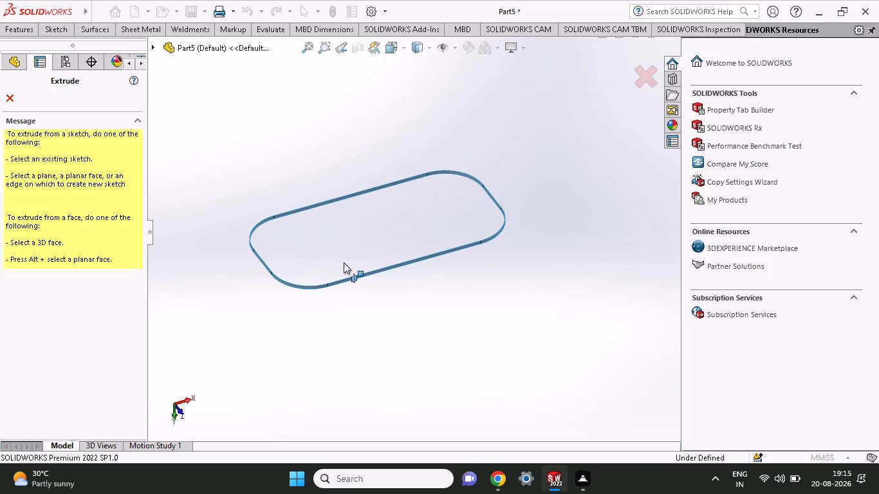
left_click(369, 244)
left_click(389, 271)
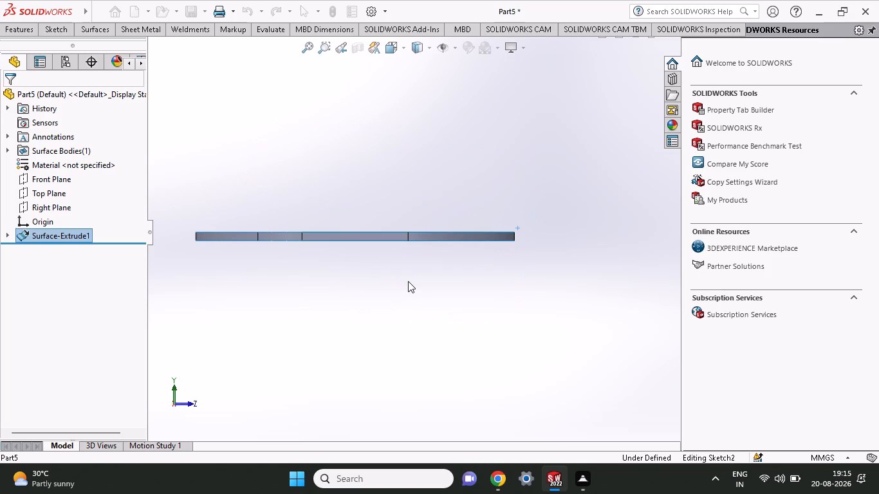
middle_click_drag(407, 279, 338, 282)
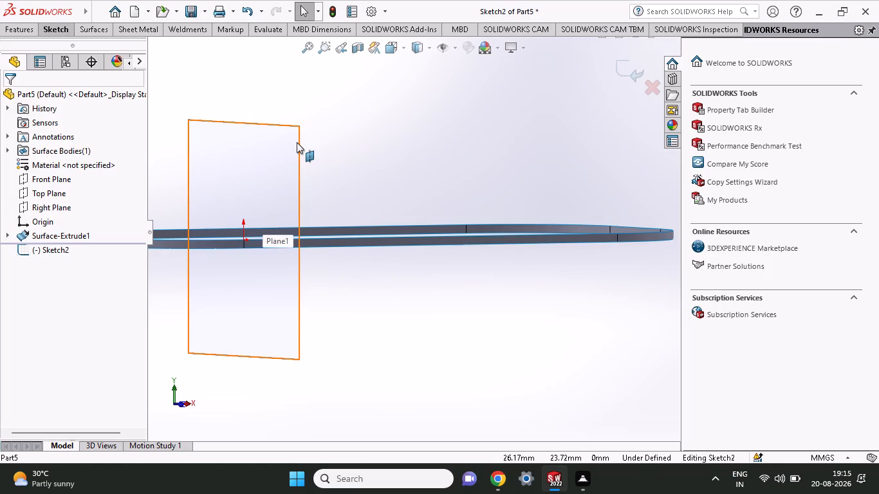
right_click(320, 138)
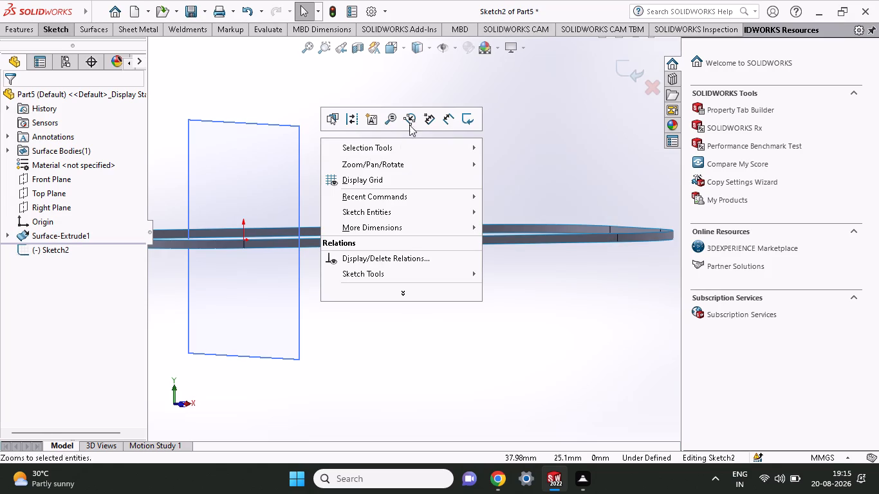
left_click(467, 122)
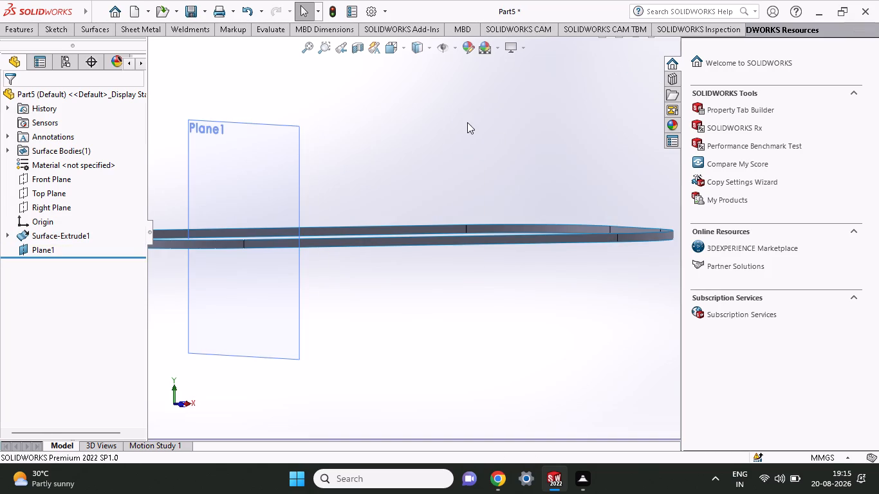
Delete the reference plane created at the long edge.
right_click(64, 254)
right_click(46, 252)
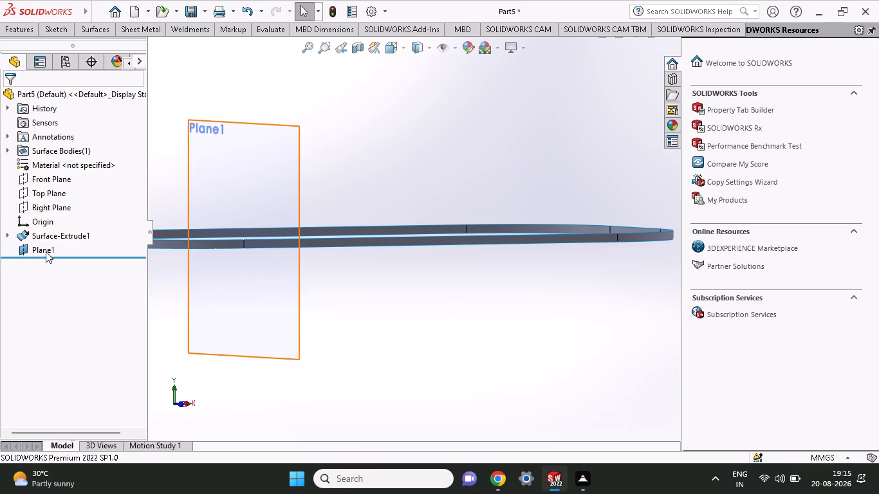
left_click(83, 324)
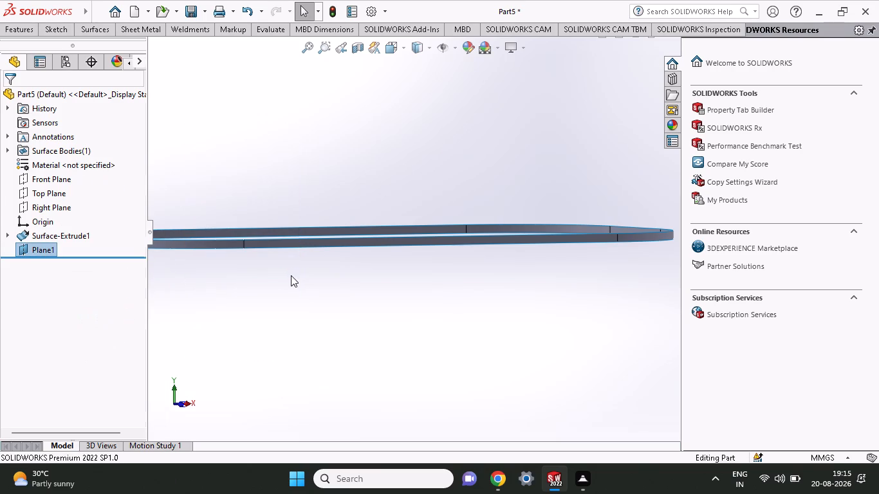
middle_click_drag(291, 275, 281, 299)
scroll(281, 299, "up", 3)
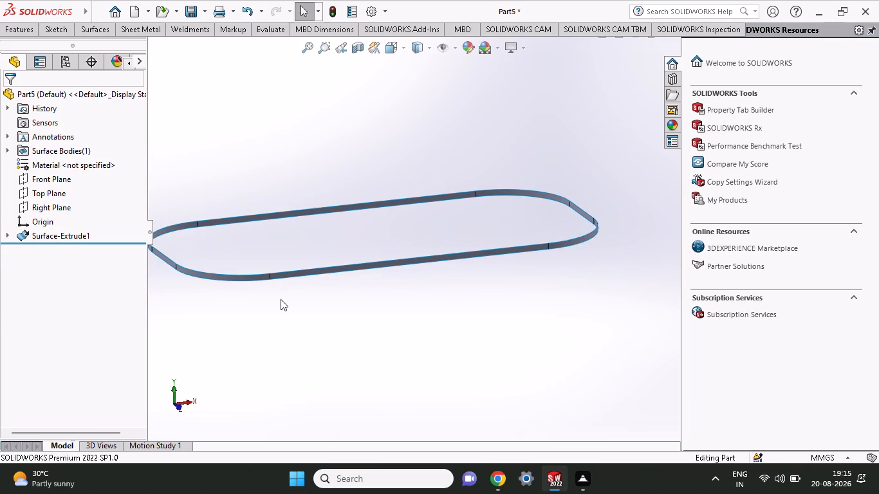
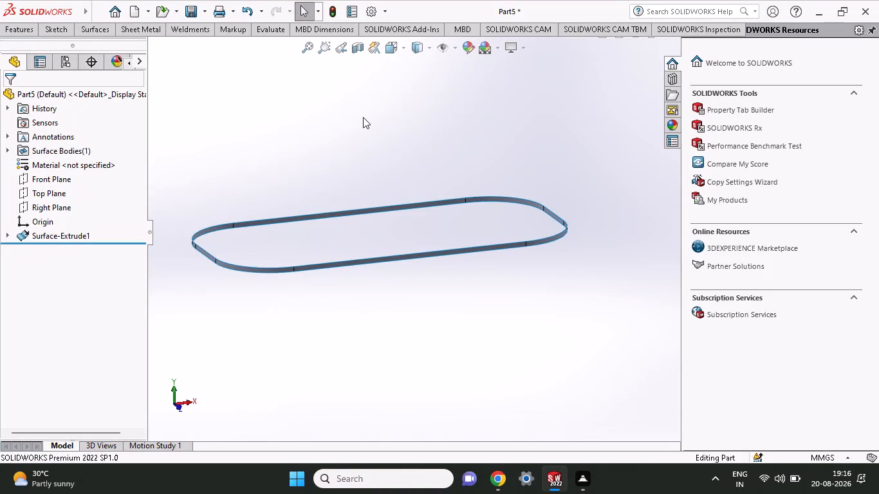
Undo the recent changes back through the surface extrusion, returning to editing the rounded rectangle sketch.
key("ctrl+z")
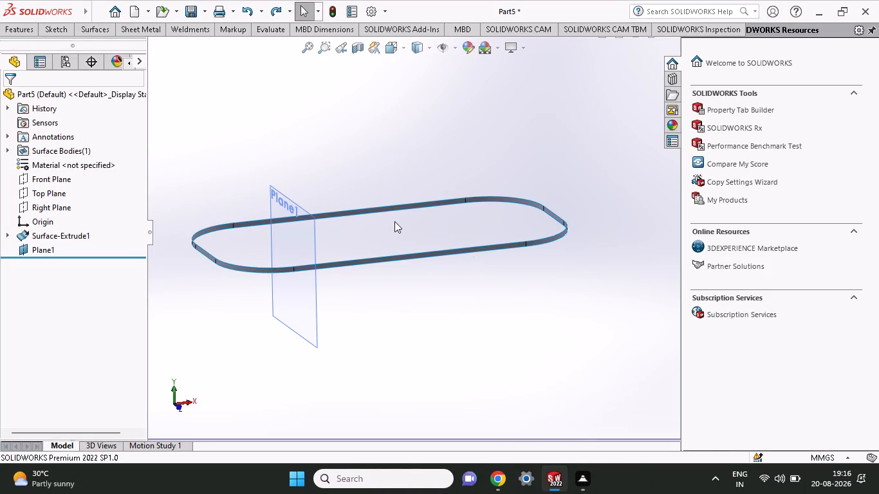
key("ctrl+z")
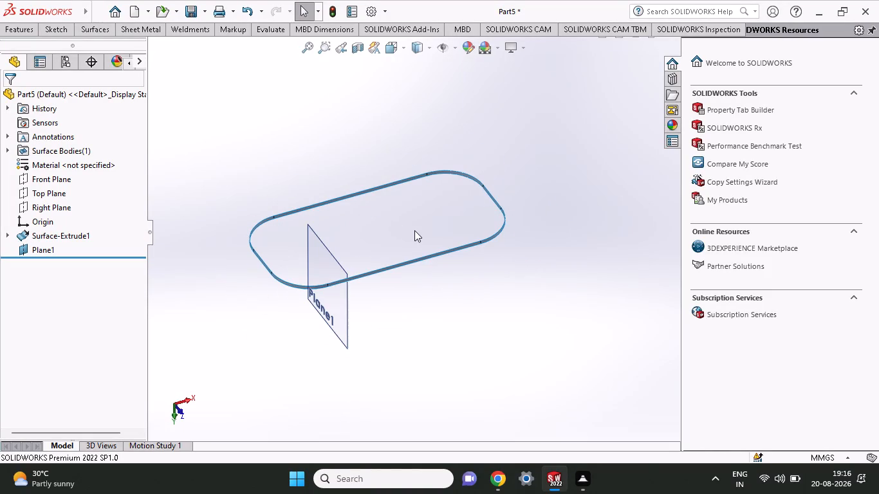
key("ctrl+z")
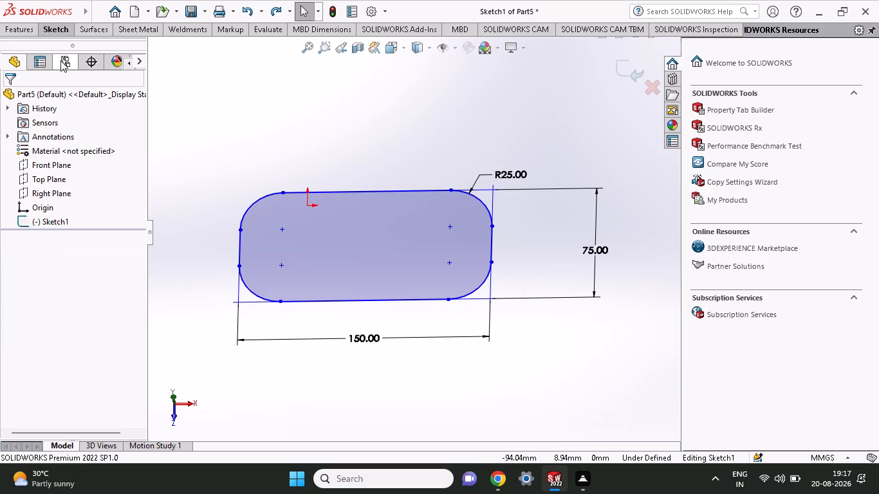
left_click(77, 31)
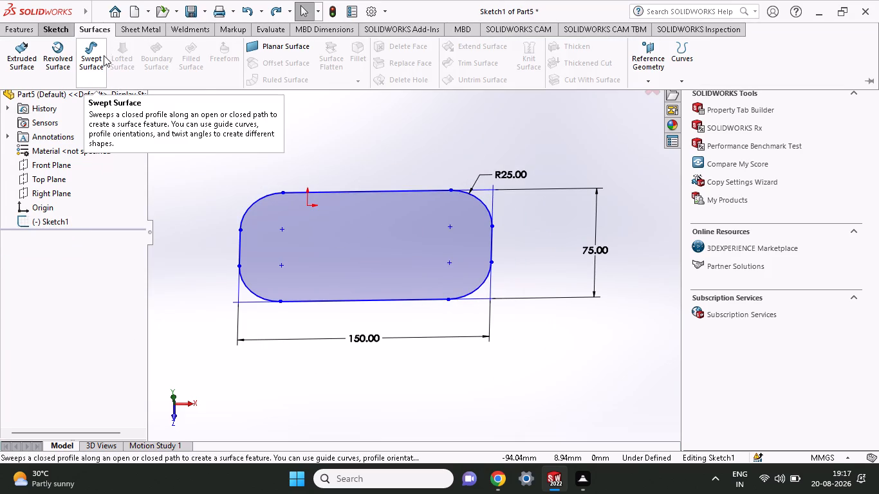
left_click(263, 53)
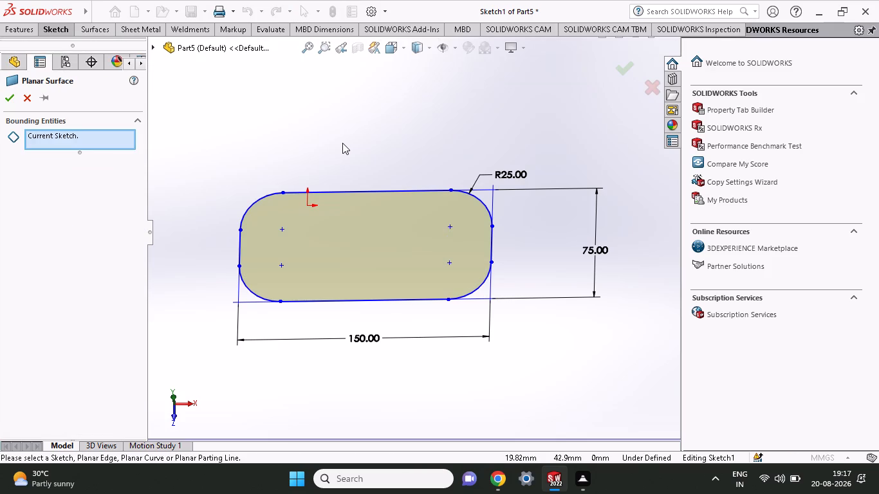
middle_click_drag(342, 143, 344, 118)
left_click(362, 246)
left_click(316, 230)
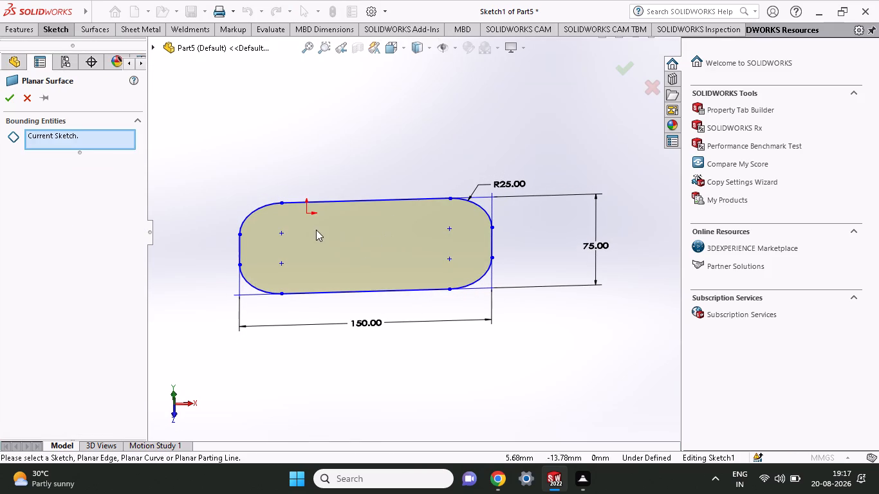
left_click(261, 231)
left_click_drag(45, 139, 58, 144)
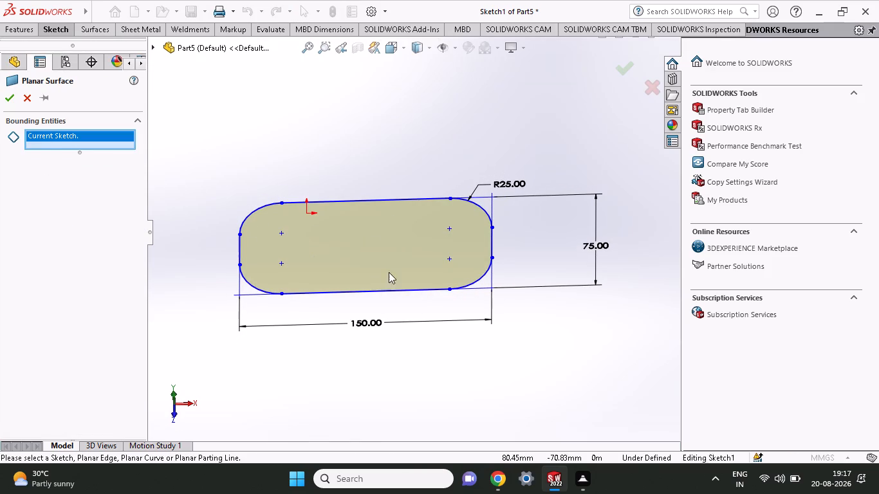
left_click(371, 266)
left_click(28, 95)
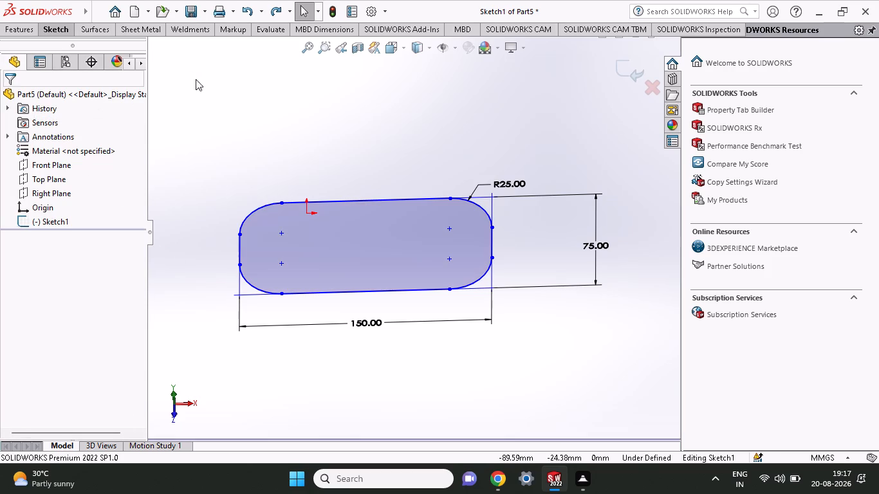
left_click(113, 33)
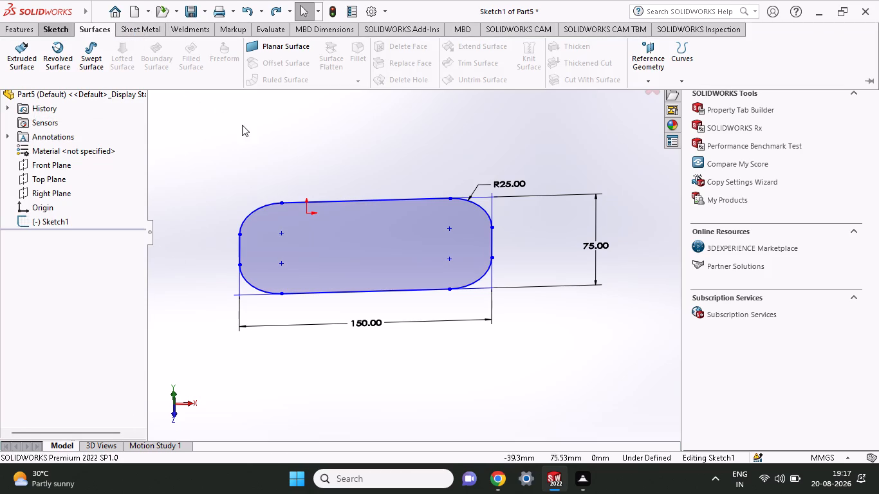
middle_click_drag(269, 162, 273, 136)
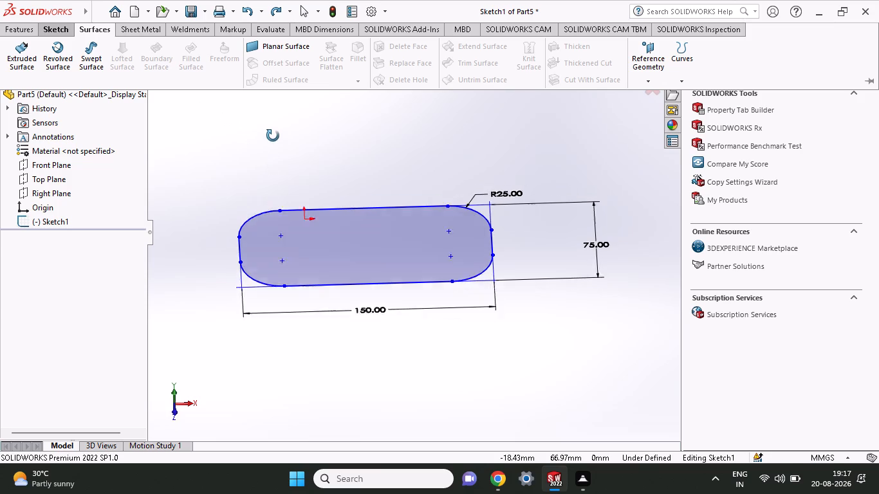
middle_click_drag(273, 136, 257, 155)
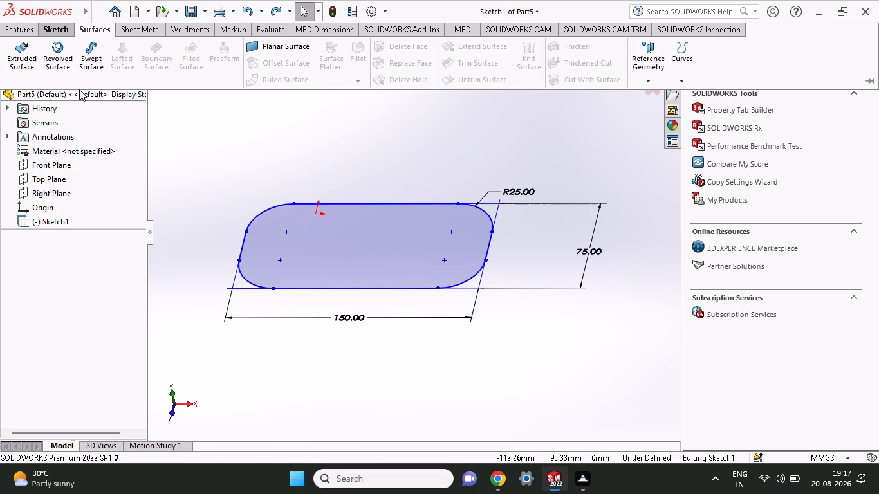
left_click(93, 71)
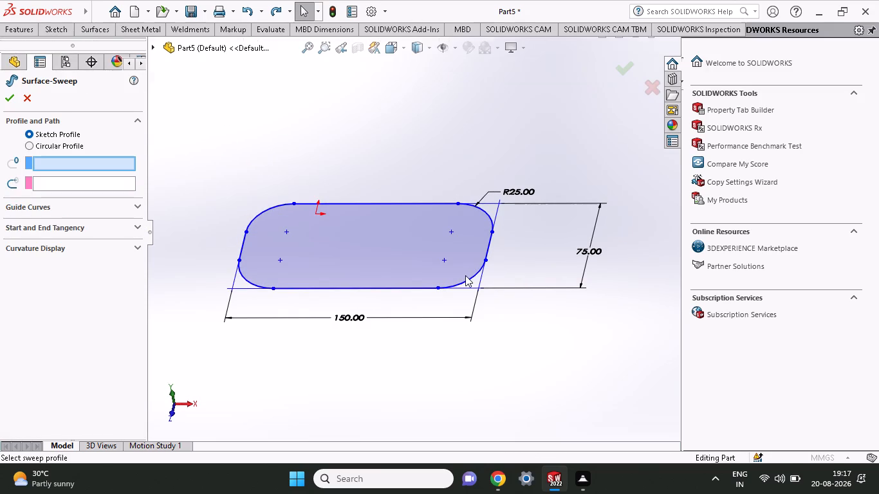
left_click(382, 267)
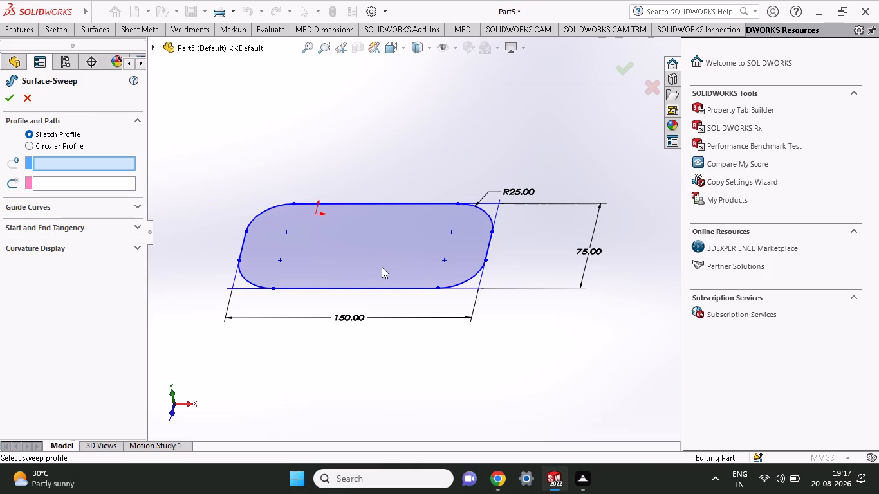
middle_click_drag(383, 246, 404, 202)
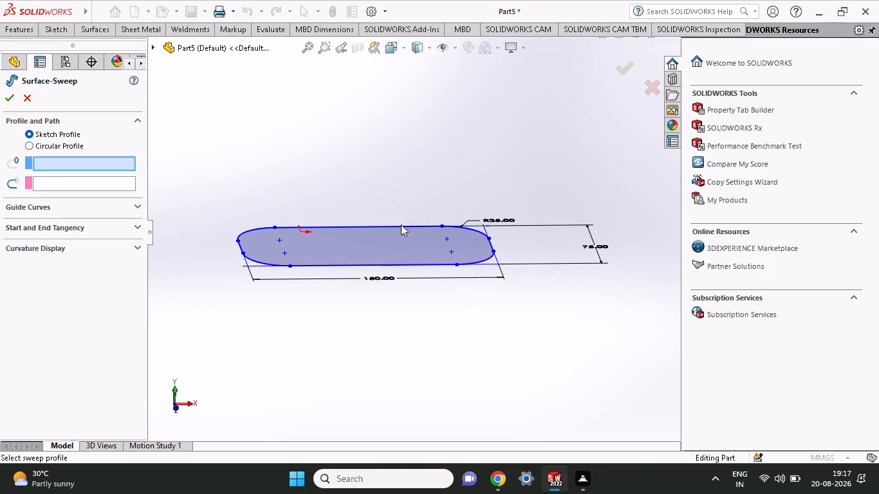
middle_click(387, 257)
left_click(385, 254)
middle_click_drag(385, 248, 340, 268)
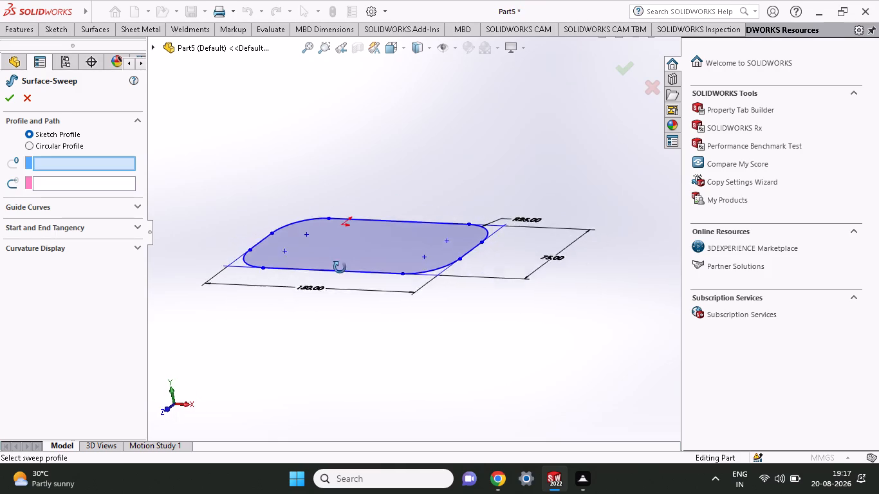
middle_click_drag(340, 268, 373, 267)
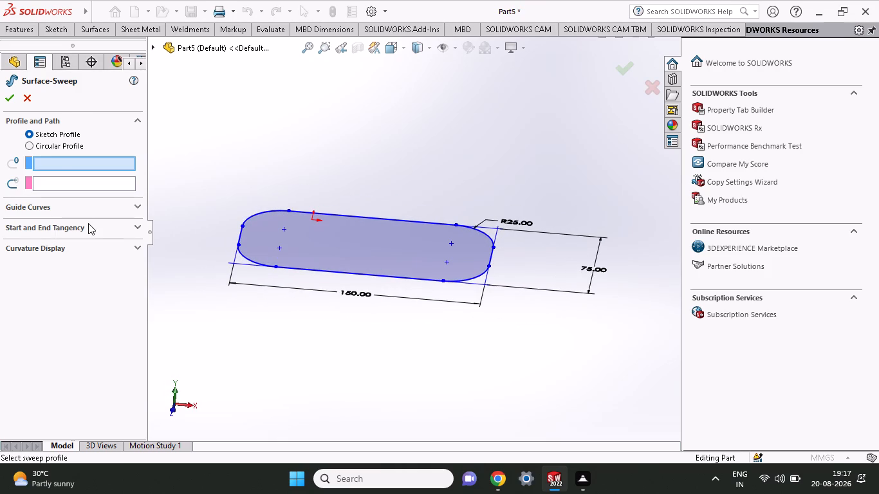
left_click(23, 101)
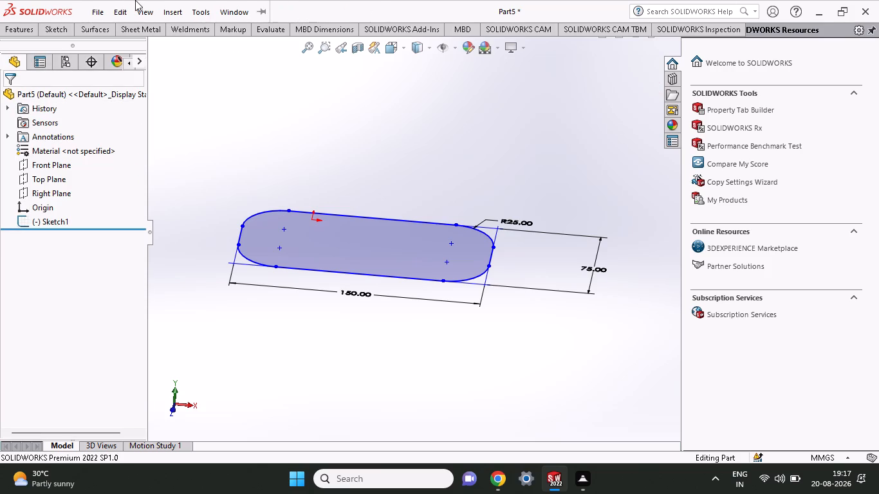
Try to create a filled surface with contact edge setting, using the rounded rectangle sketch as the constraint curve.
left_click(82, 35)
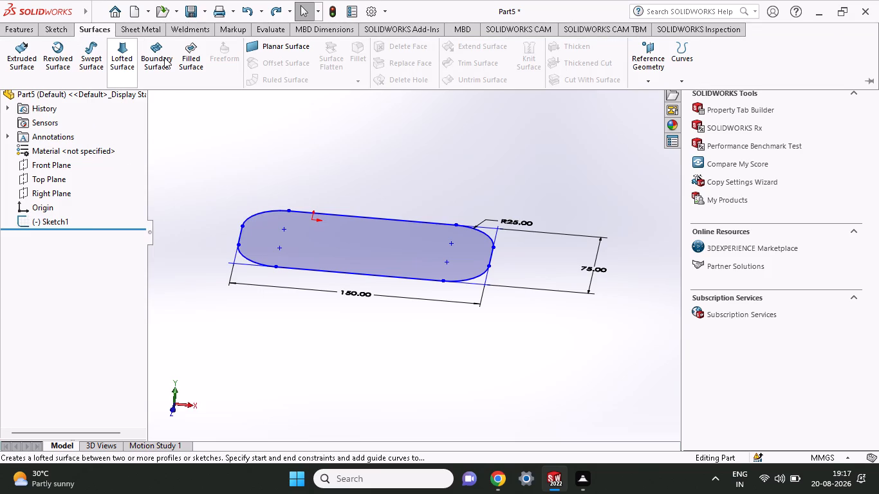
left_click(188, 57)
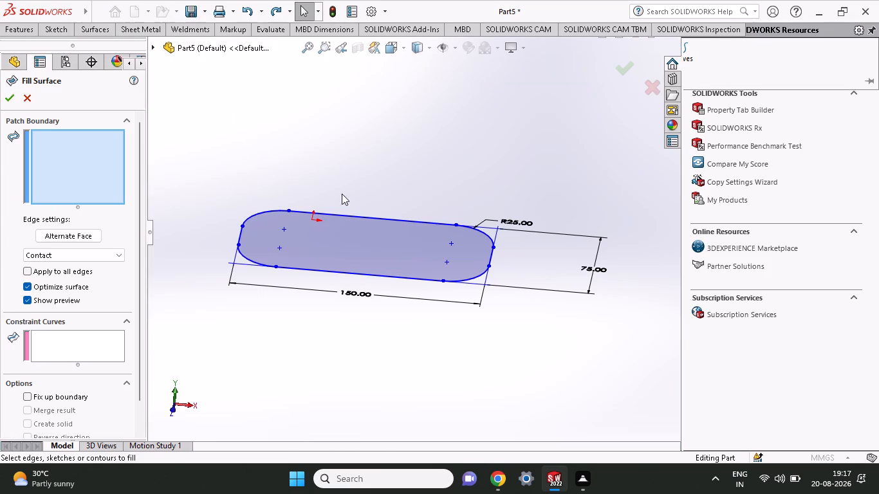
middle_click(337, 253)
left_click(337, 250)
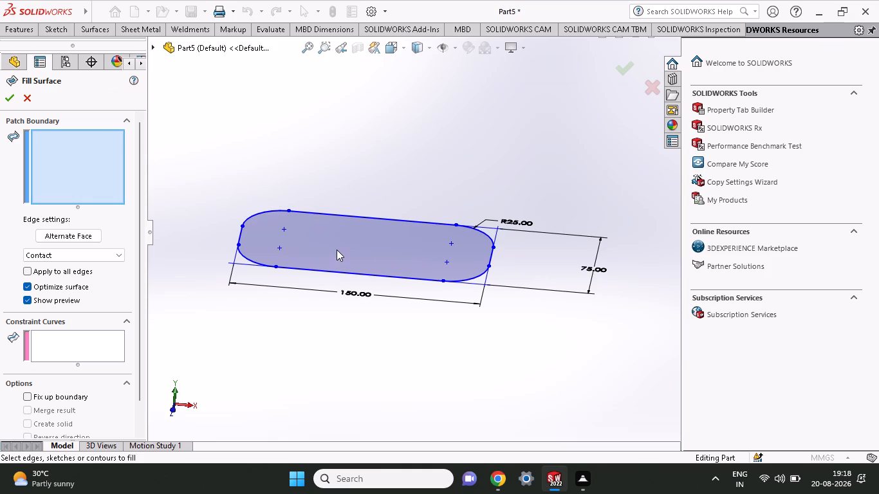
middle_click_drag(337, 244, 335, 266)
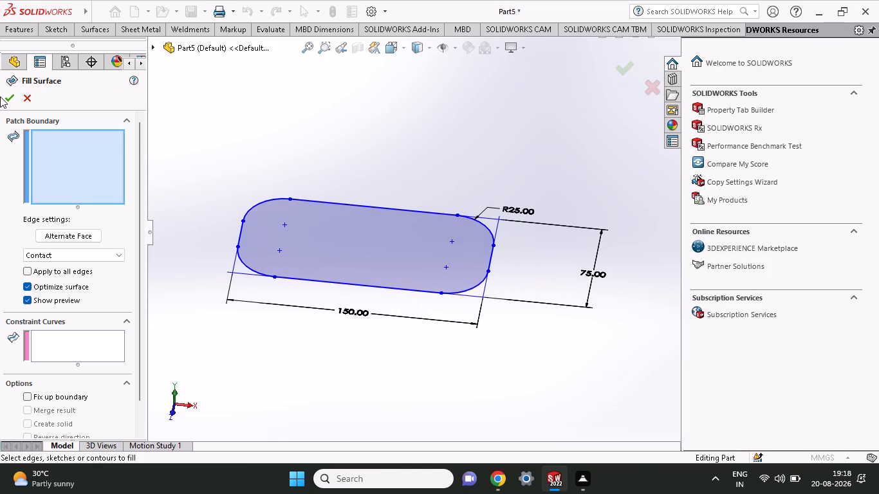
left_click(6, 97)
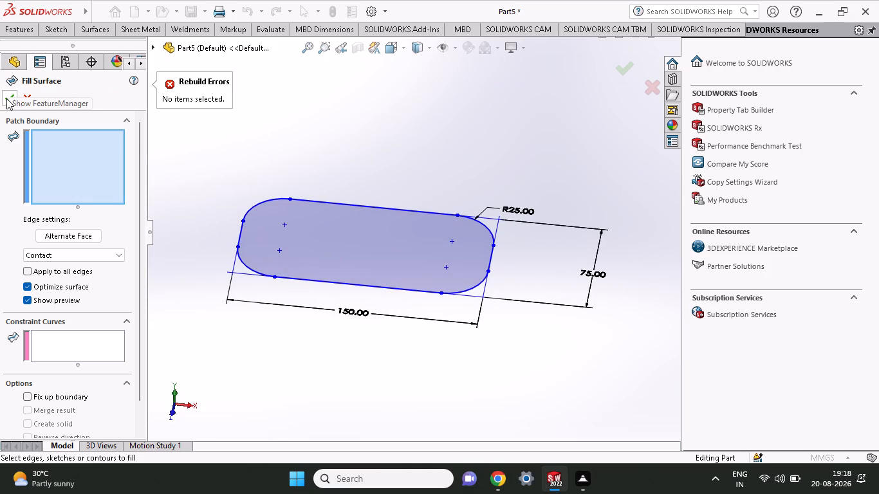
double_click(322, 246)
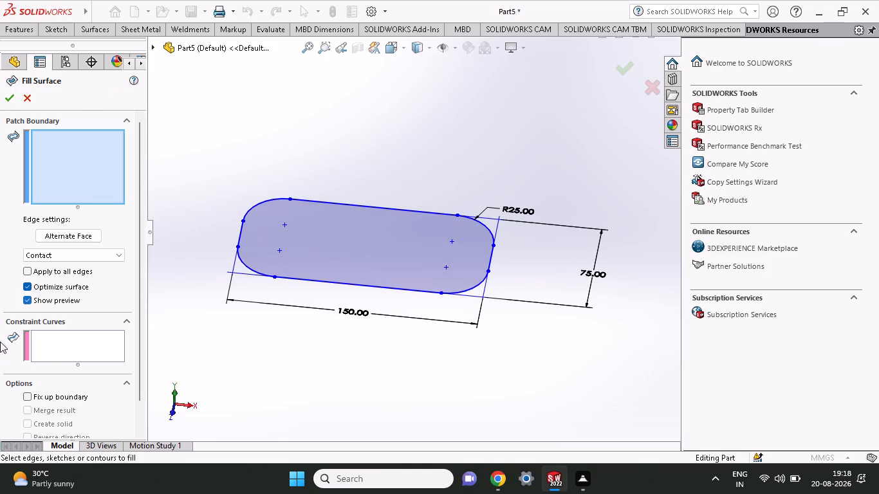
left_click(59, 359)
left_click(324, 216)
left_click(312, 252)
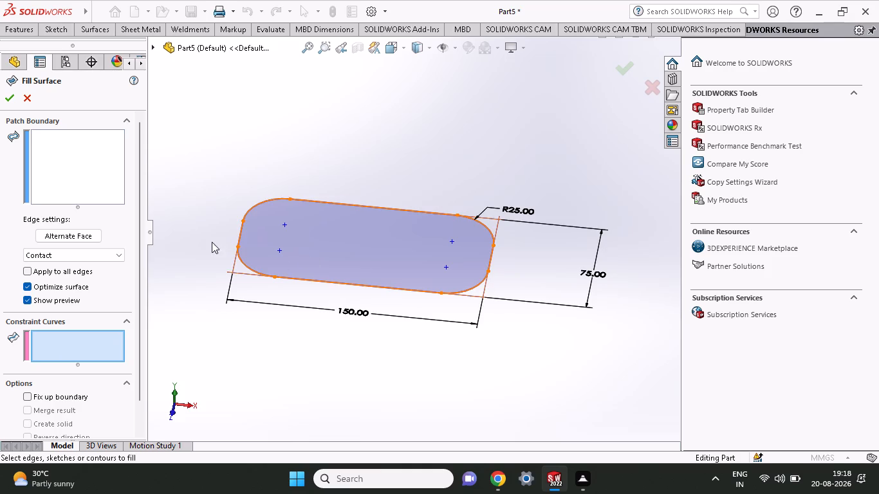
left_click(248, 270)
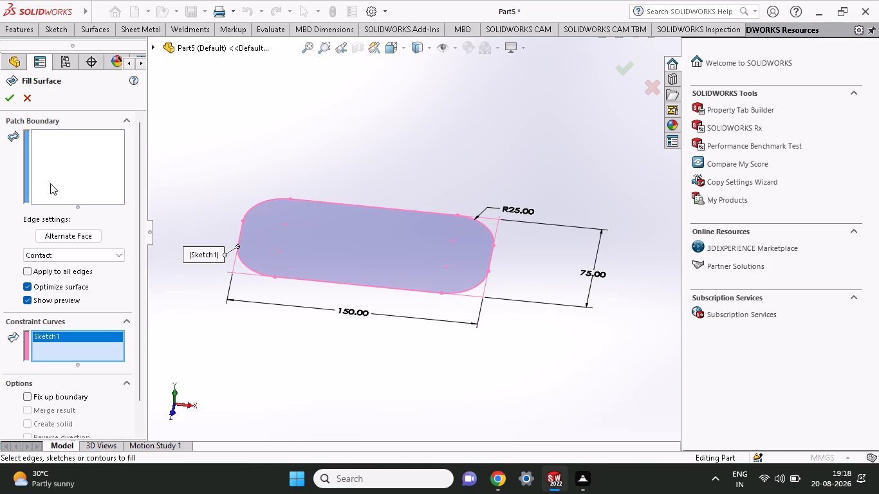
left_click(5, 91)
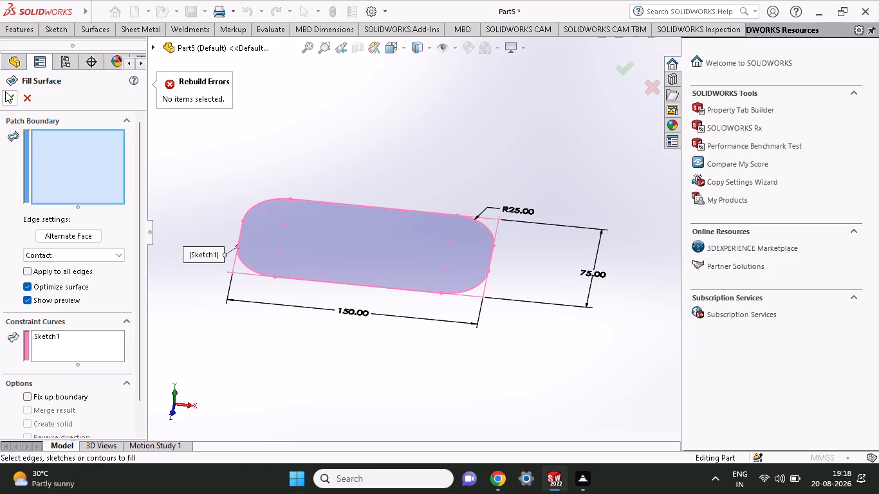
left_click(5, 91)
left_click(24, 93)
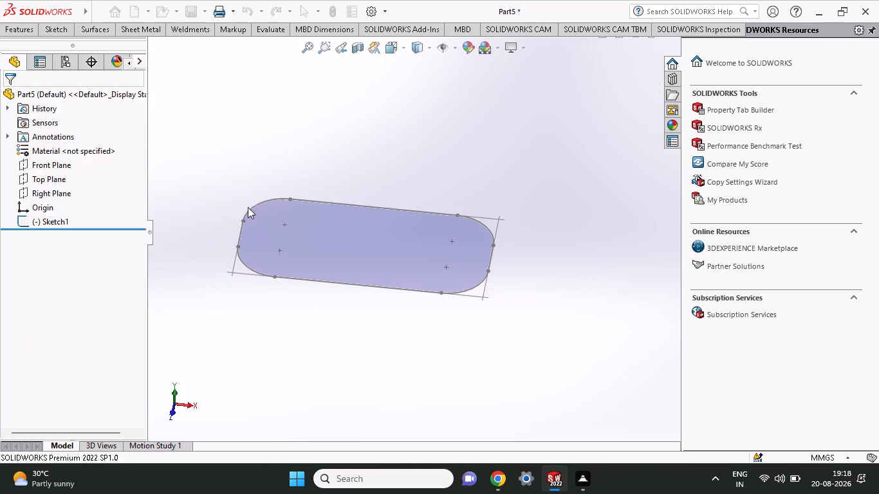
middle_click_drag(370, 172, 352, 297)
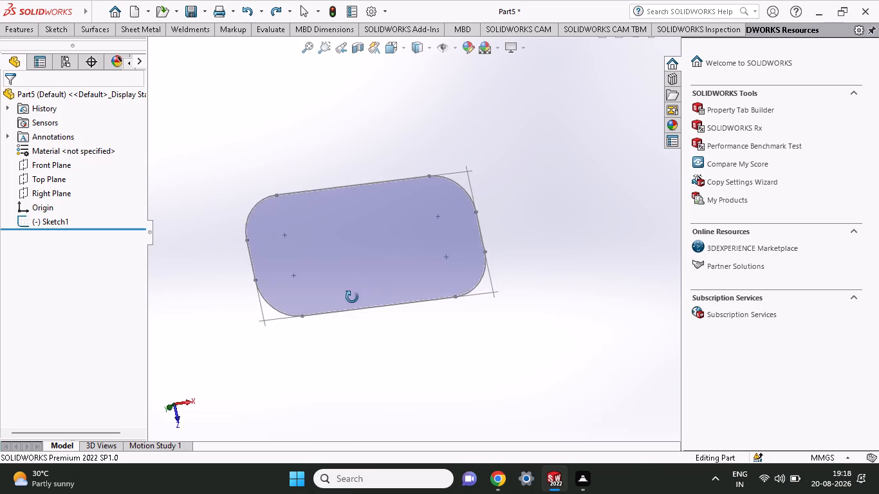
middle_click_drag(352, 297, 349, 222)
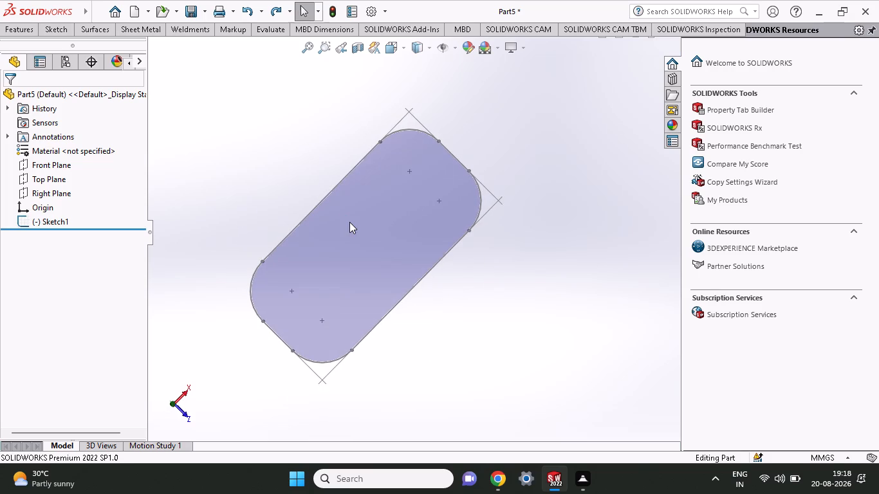
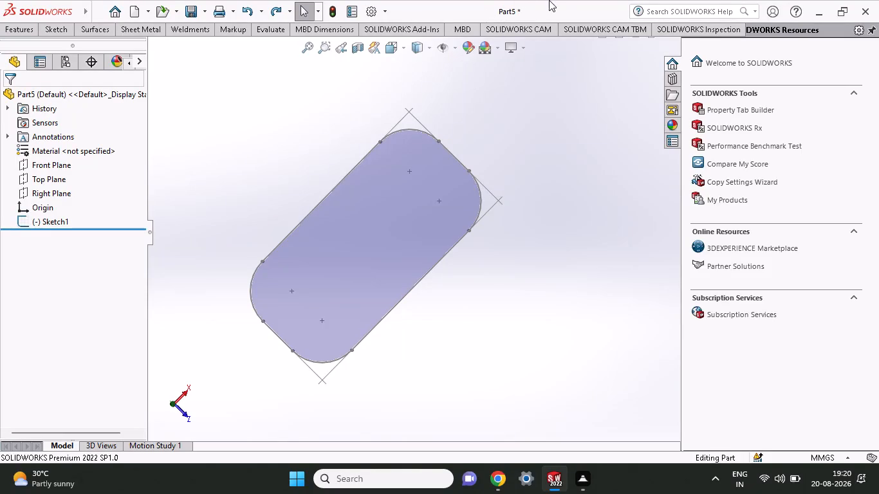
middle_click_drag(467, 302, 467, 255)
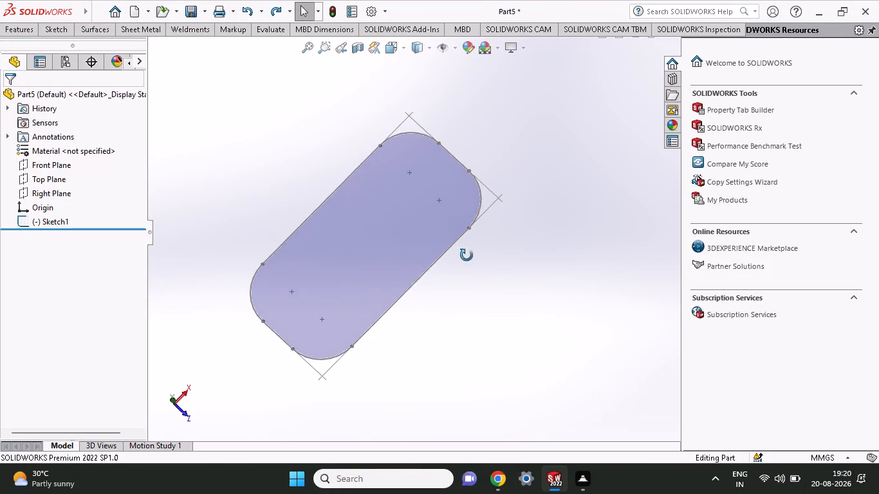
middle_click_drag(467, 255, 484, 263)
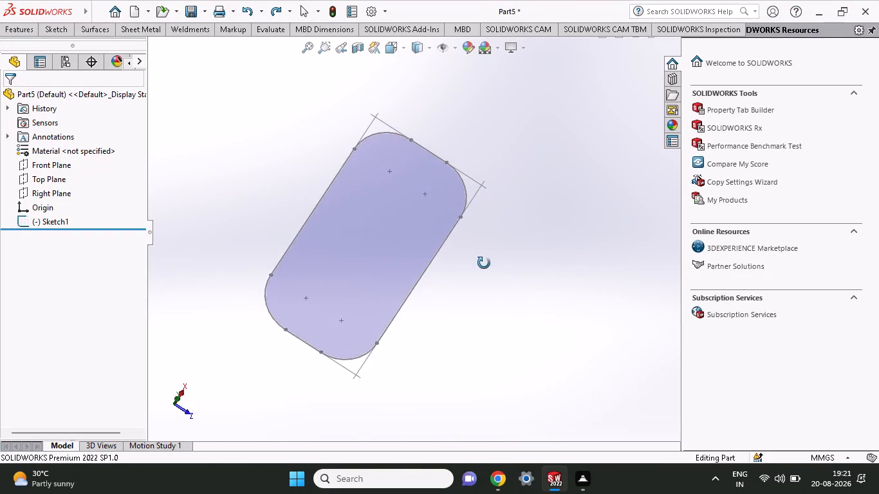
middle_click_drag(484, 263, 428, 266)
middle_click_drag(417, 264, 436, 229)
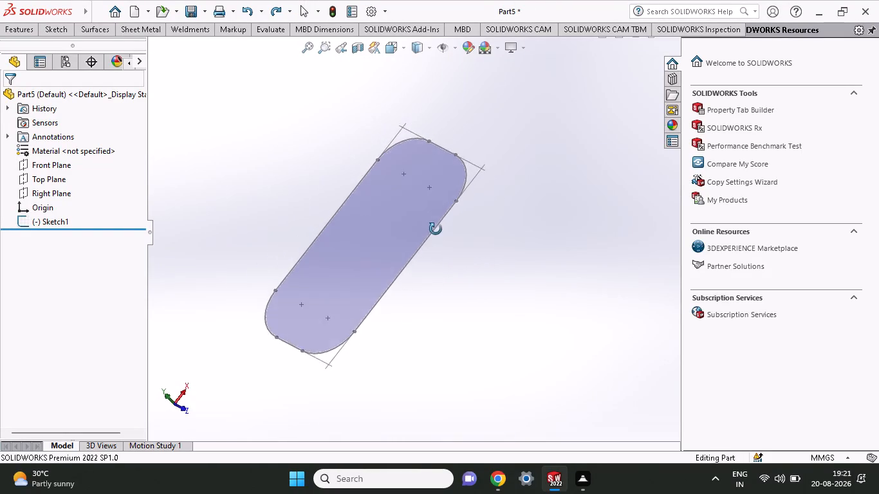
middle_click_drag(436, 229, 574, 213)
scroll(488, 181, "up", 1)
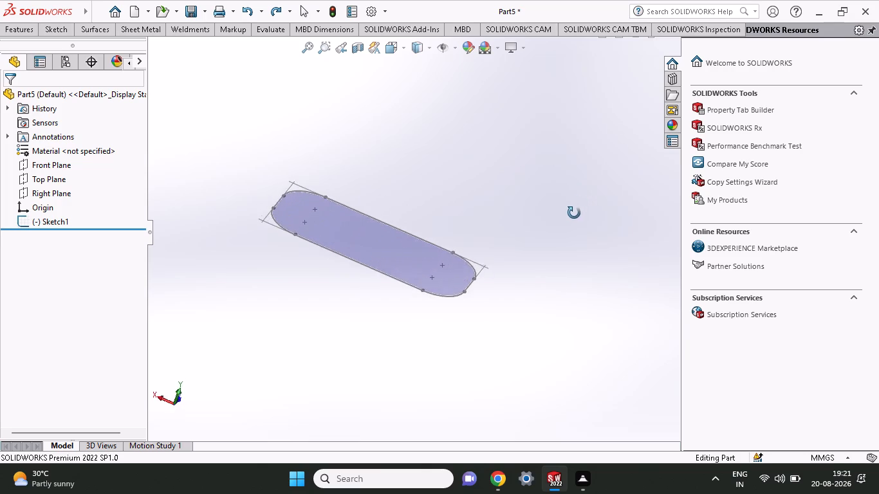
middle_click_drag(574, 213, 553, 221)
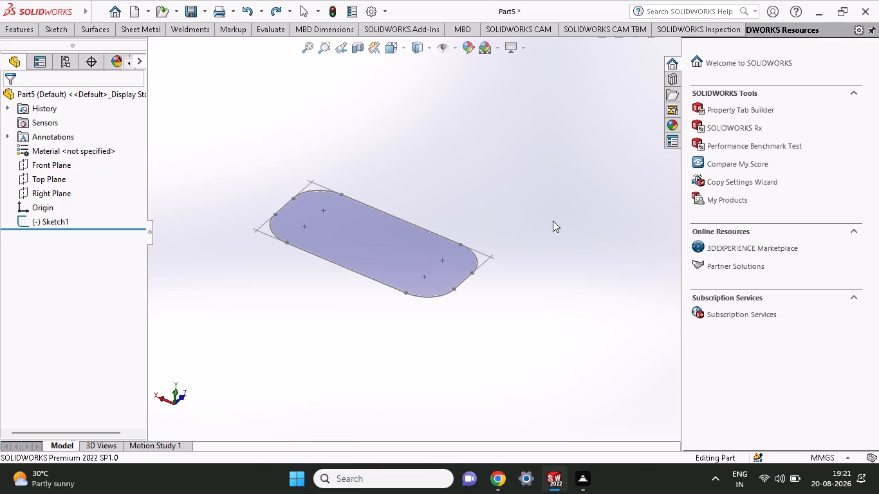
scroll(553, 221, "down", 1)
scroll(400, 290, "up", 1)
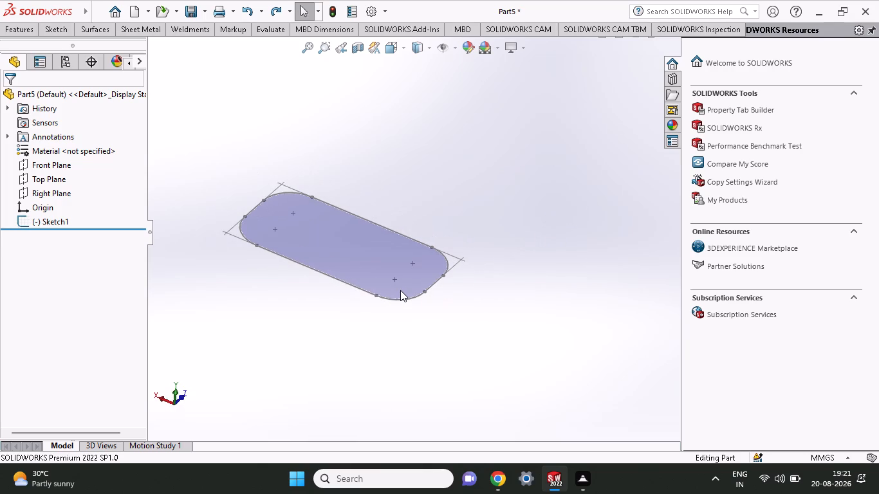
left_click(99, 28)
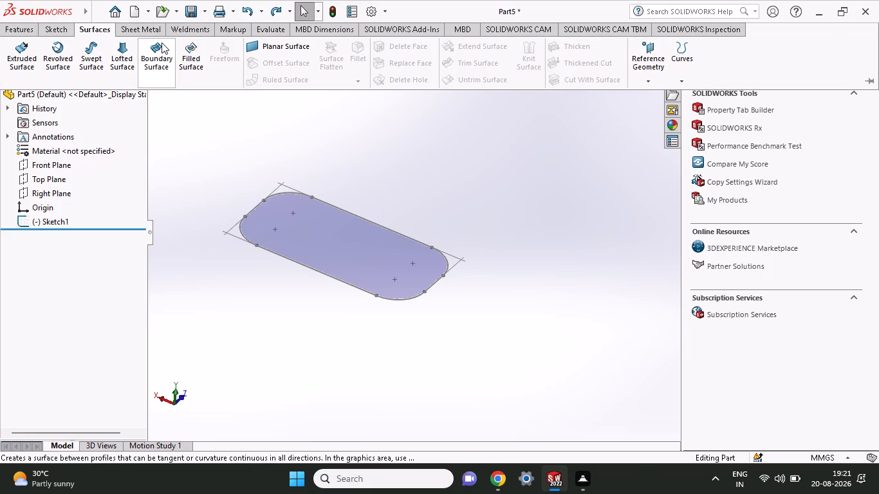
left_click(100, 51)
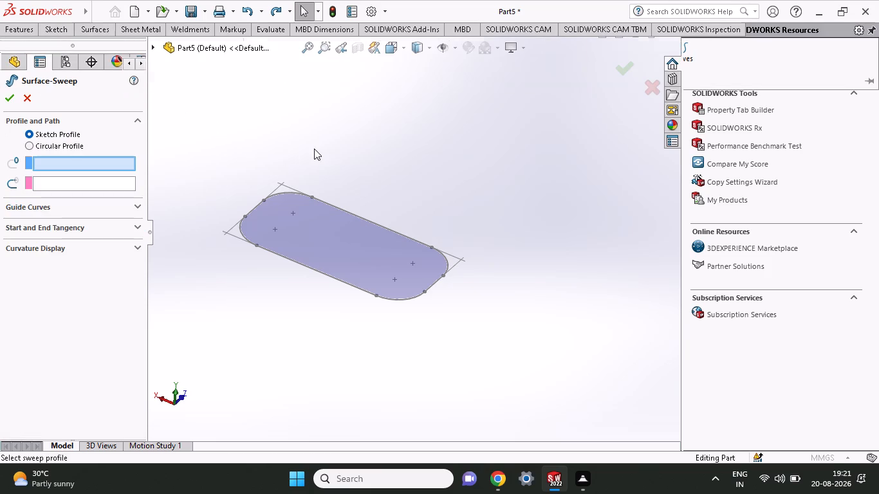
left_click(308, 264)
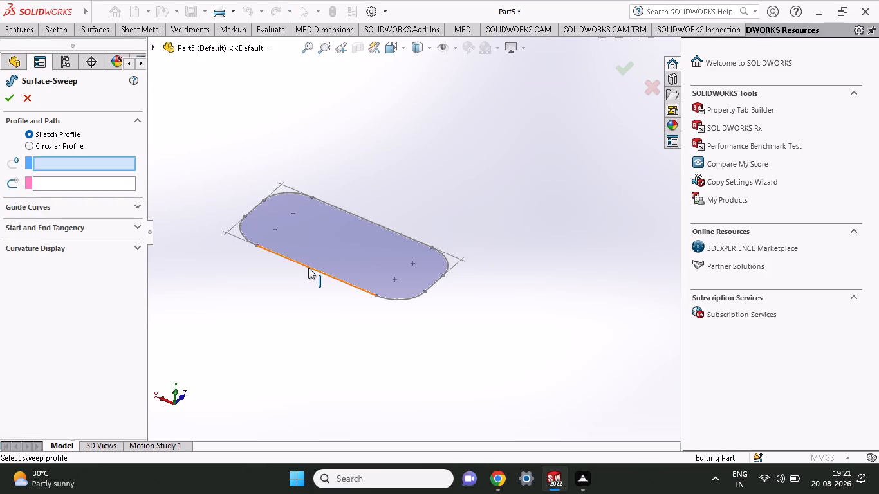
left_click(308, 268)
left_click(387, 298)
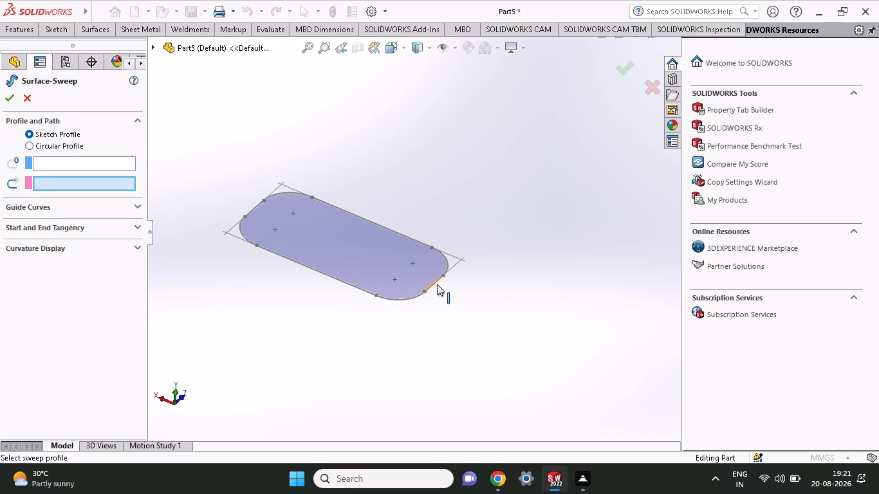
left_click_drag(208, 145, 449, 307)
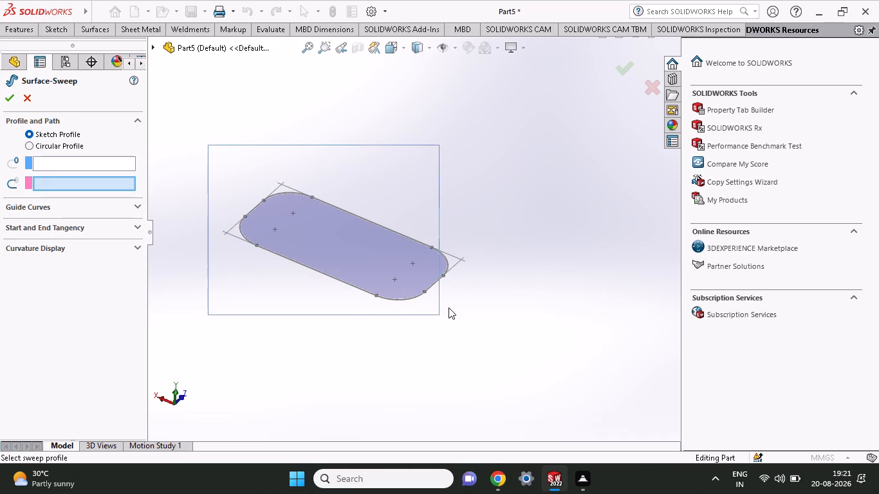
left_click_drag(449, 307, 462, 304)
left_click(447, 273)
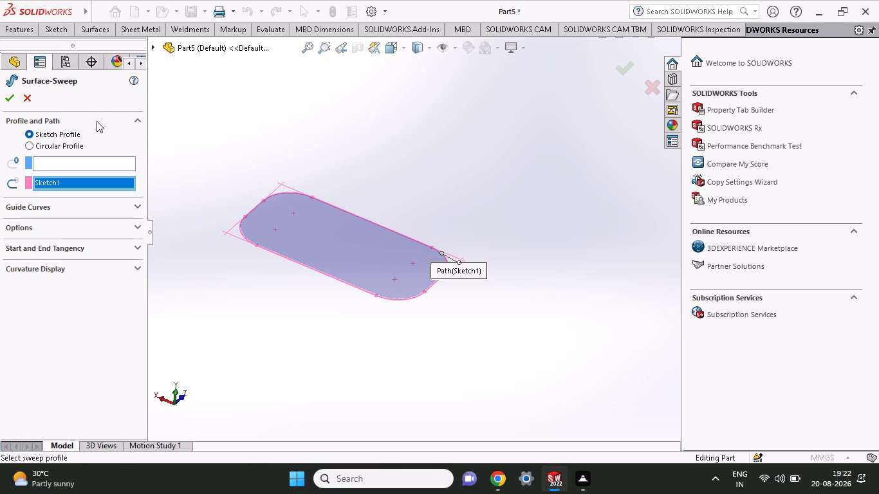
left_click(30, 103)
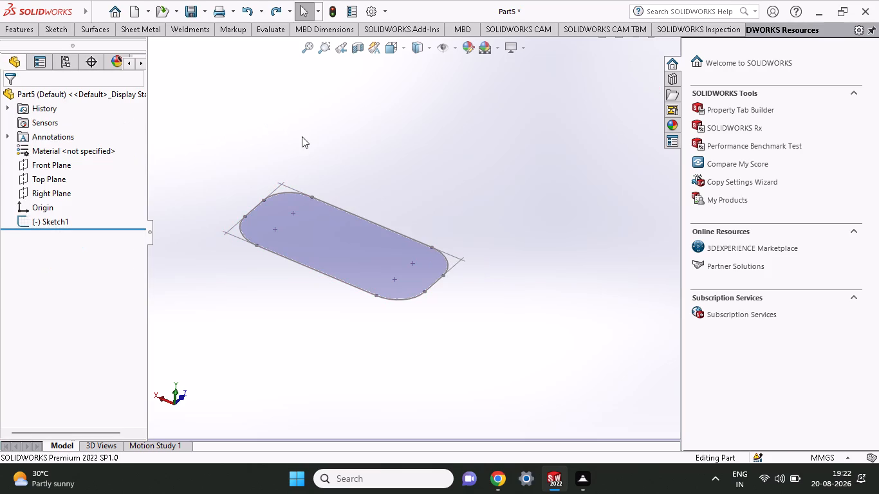
Extrude the rounded rectangle sketch as an uncapped surface from the sketch plane, with a blind depth of 25 mm.
middle_click_drag(302, 136, 312, 212)
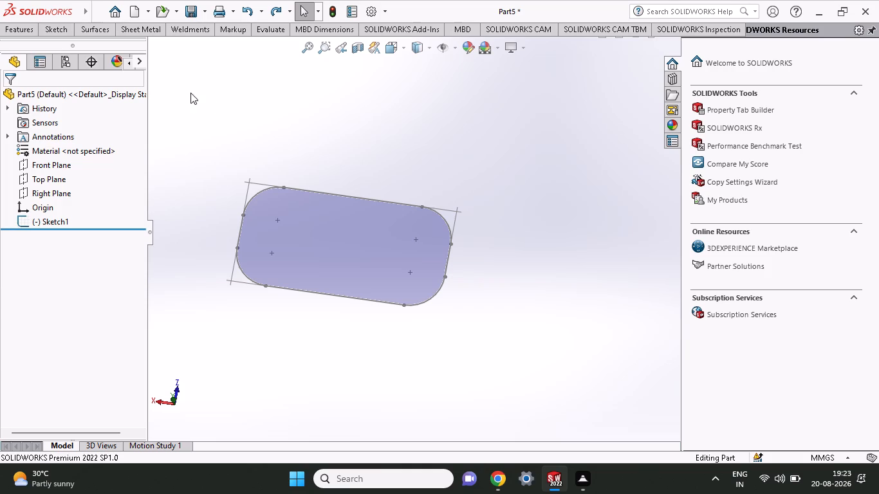
left_click(100, 30)
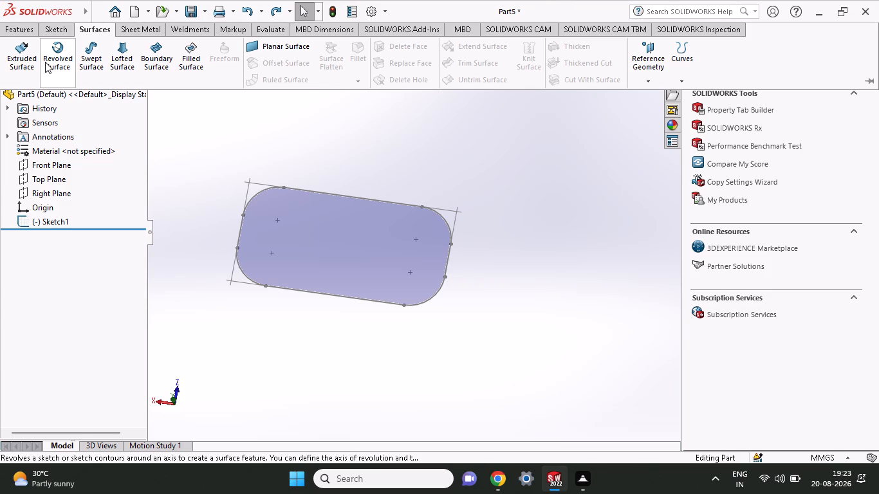
left_click(12, 57)
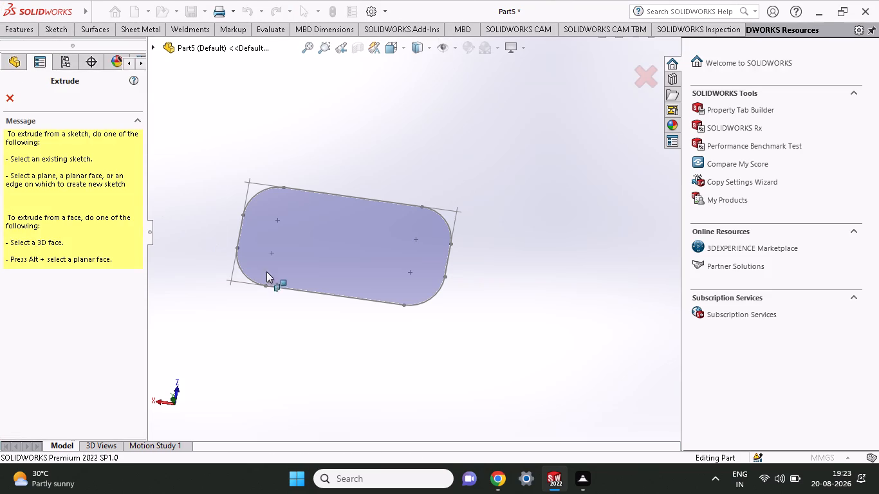
left_click(289, 292)
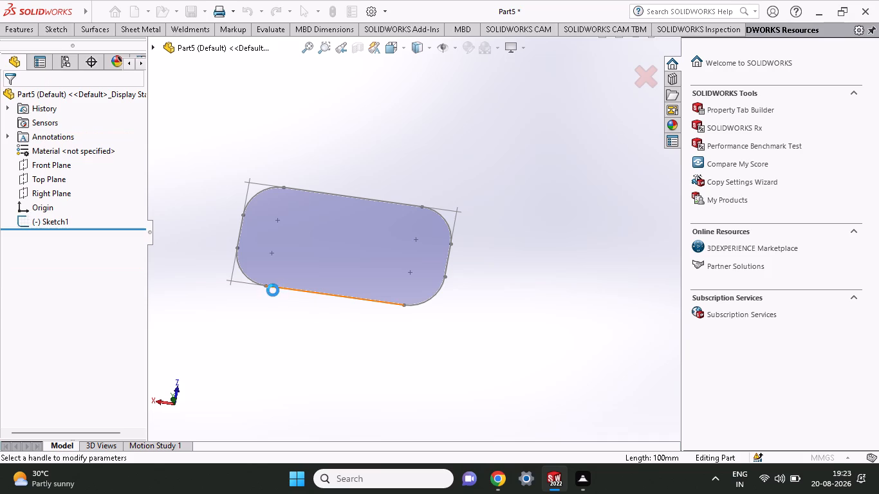
left_click(247, 277)
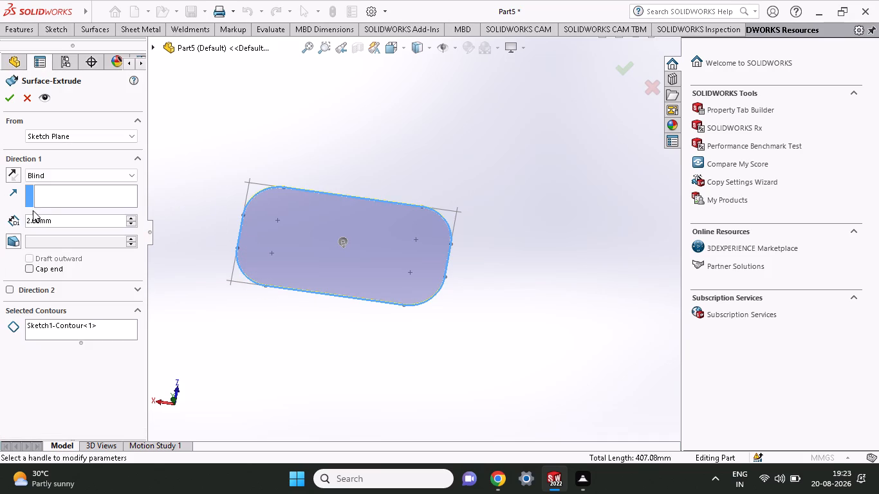
middle_click_drag(162, 199, 164, 138)
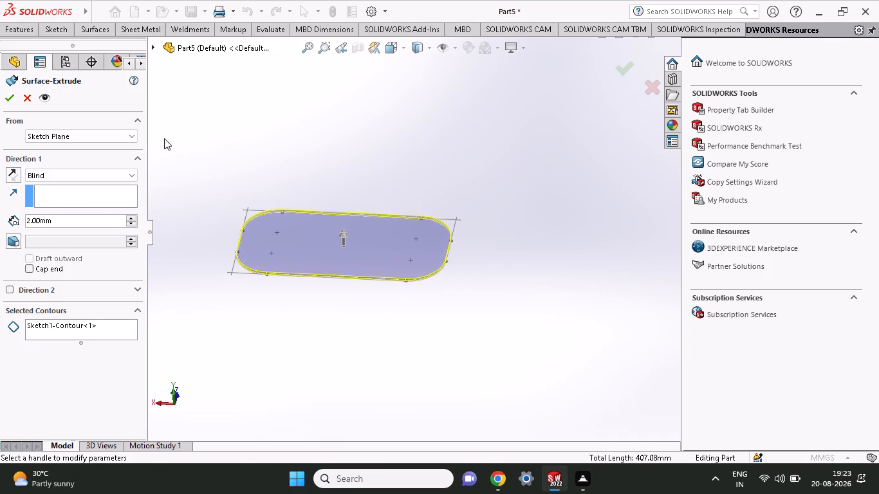
left_click_drag(340, 230, 342, 177)
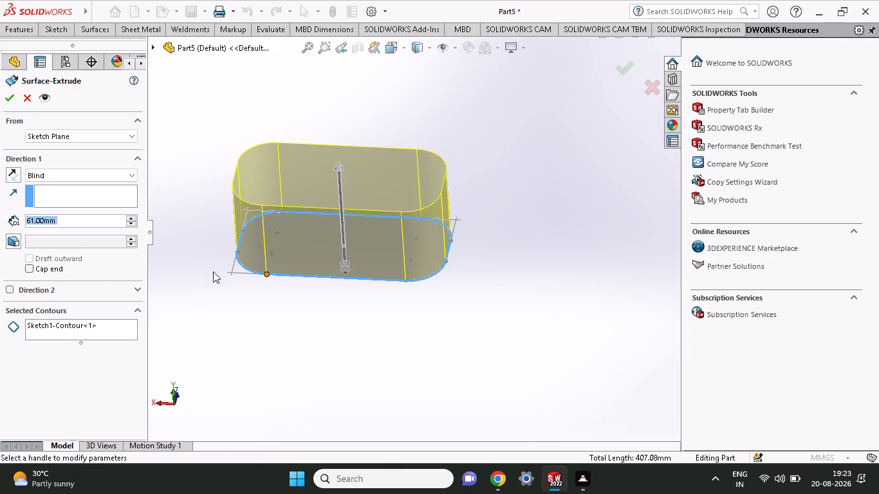
left_click_drag(71, 217, 13, 233)
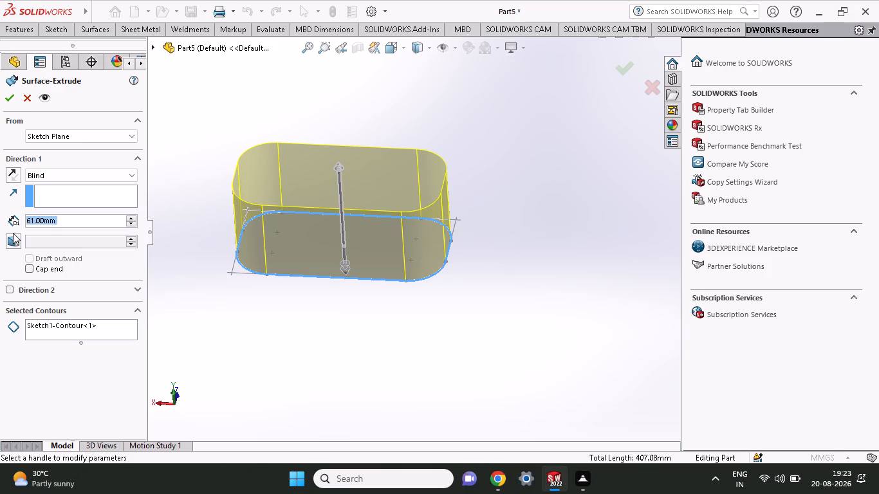
right_click(13, 233)
type("25")
key("Return")
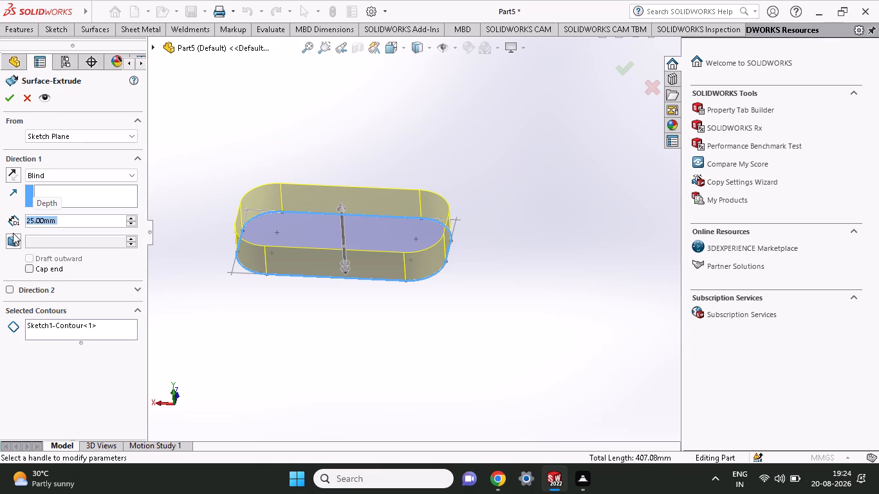
left_click(11, 96)
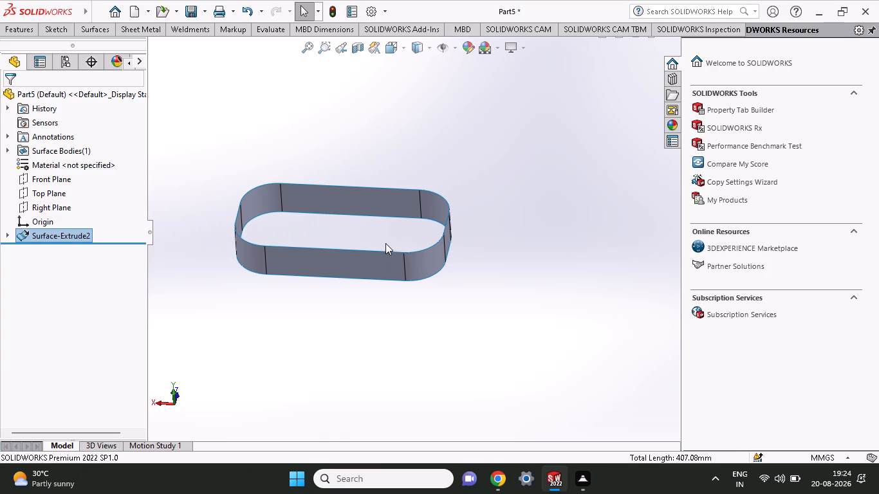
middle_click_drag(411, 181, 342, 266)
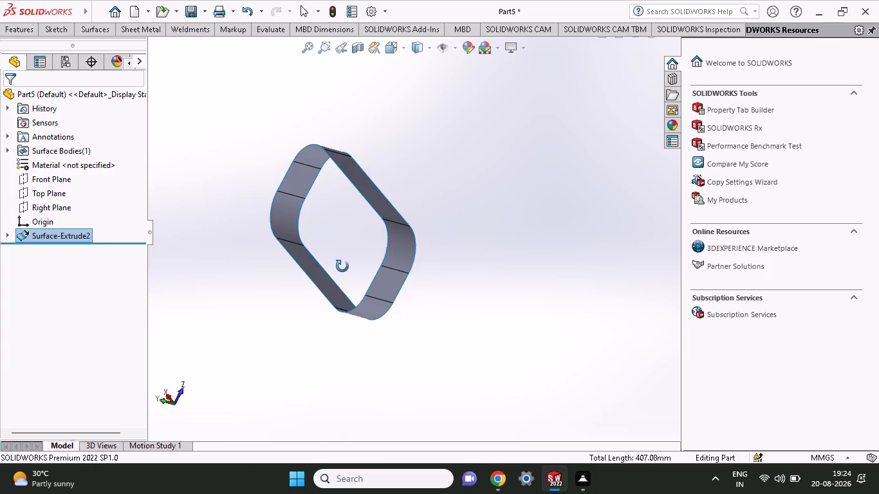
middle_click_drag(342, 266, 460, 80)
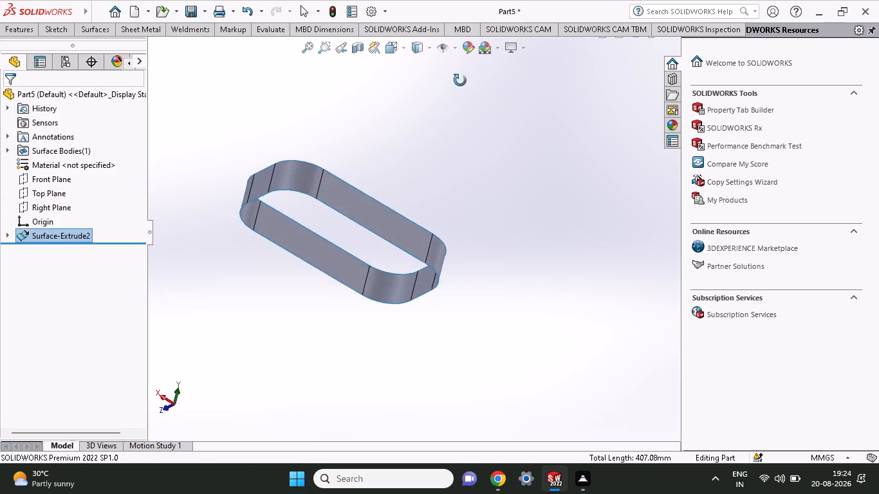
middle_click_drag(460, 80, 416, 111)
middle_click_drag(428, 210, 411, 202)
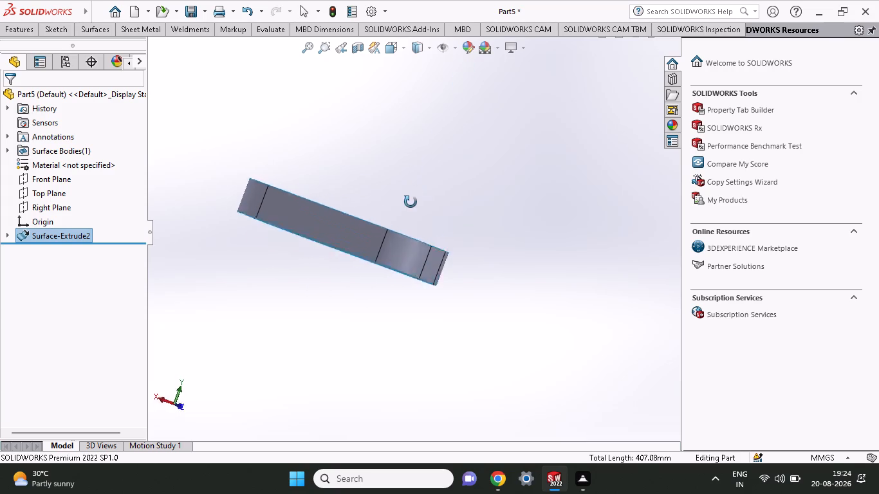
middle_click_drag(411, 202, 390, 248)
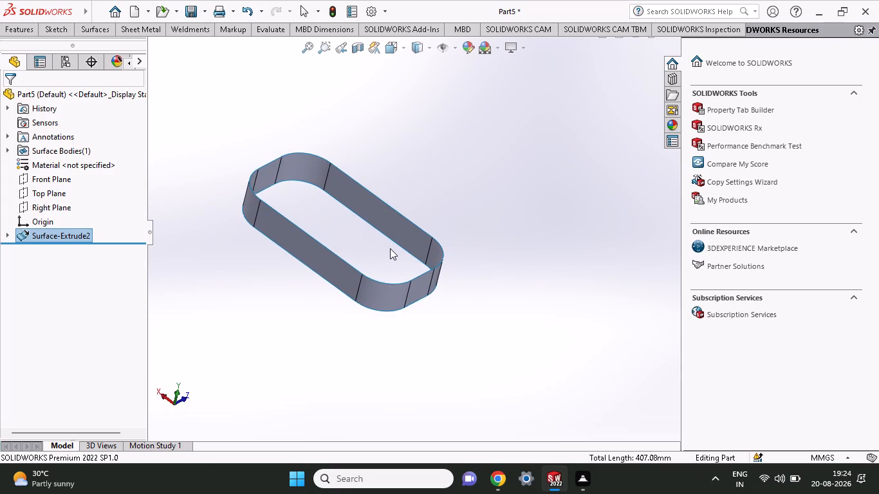
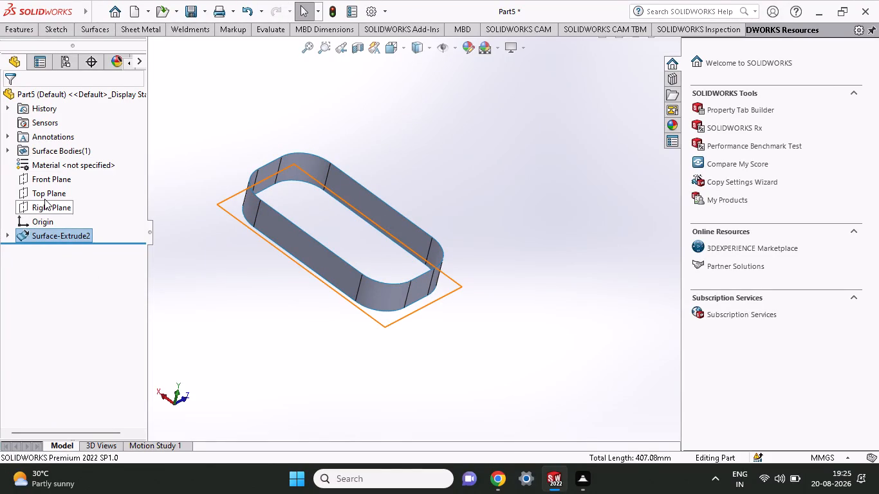
On the Front Plane, sketch a three-point half-circle arc of about 7 mm radius bulging down from the surface's lower-left corner, inward along its bottom edge.
left_click(49, 178)
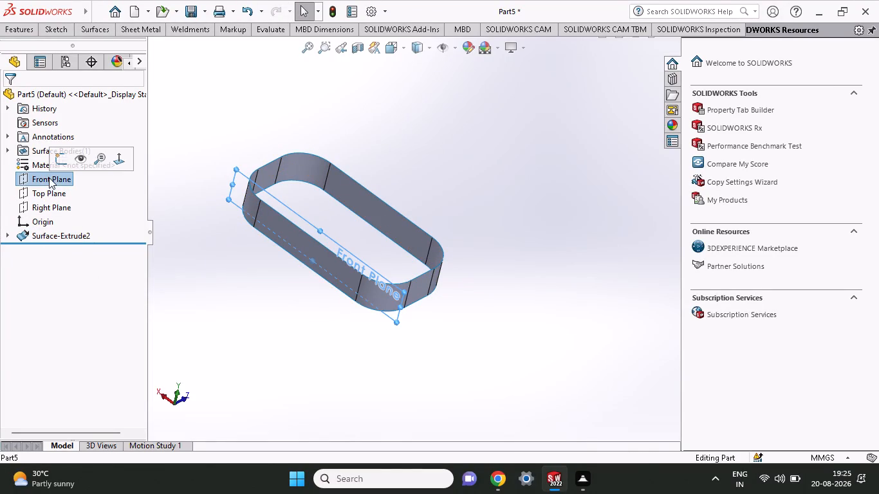
left_click(55, 164)
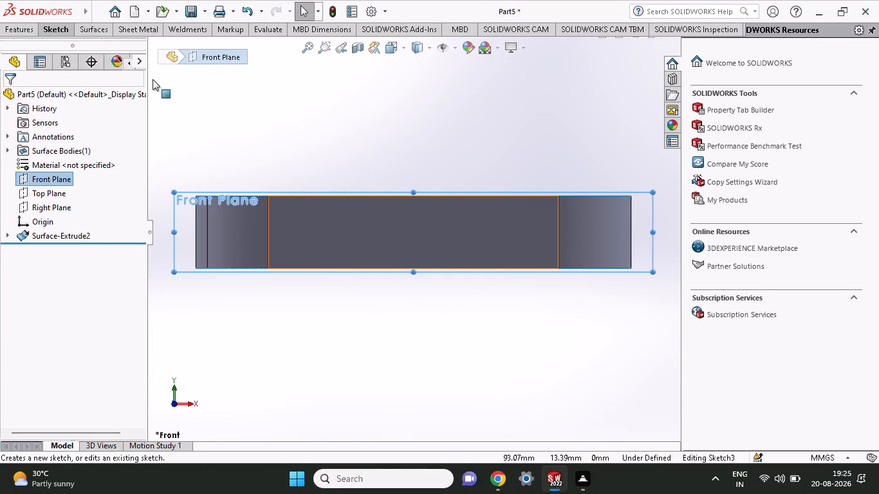
left_click(55, 29)
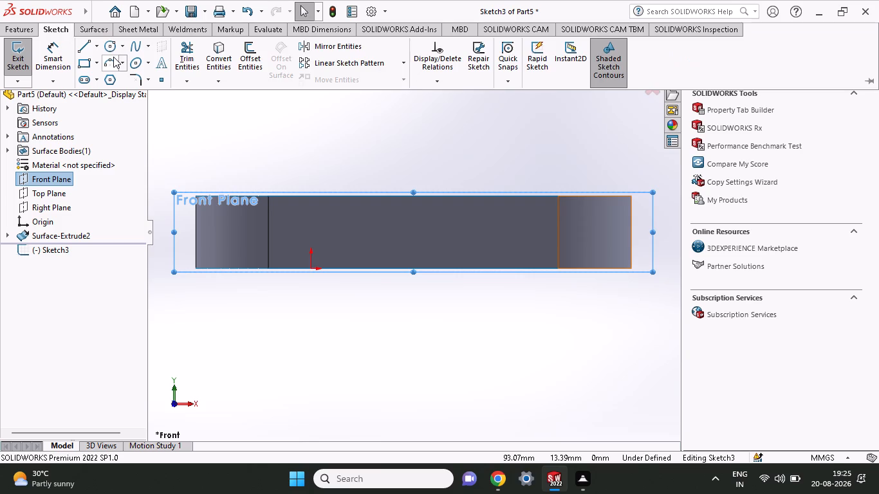
left_click(113, 57)
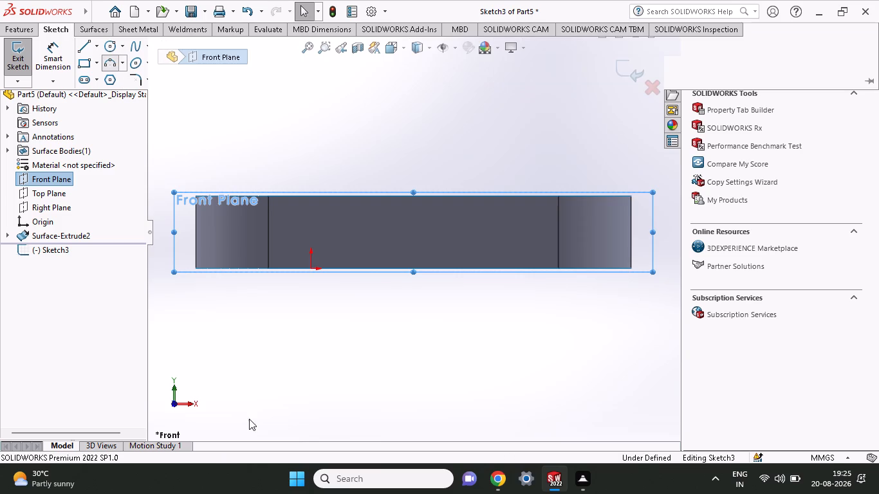
left_click(194, 270)
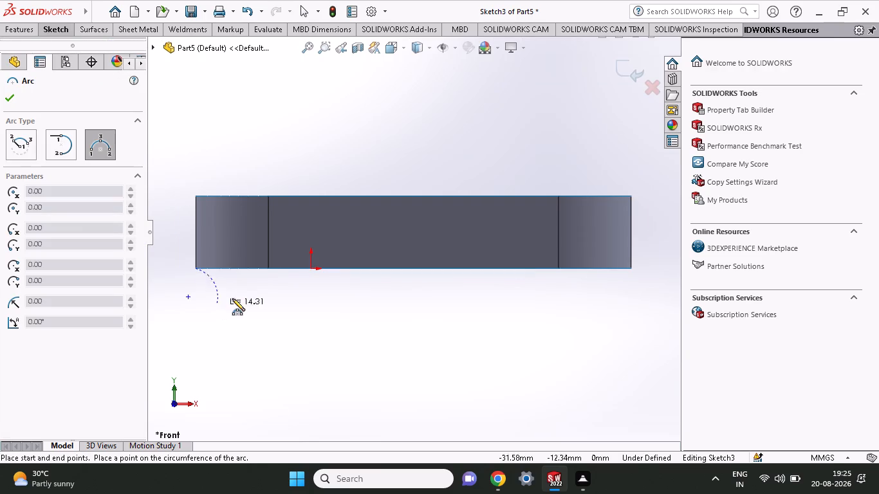
left_click(236, 269)
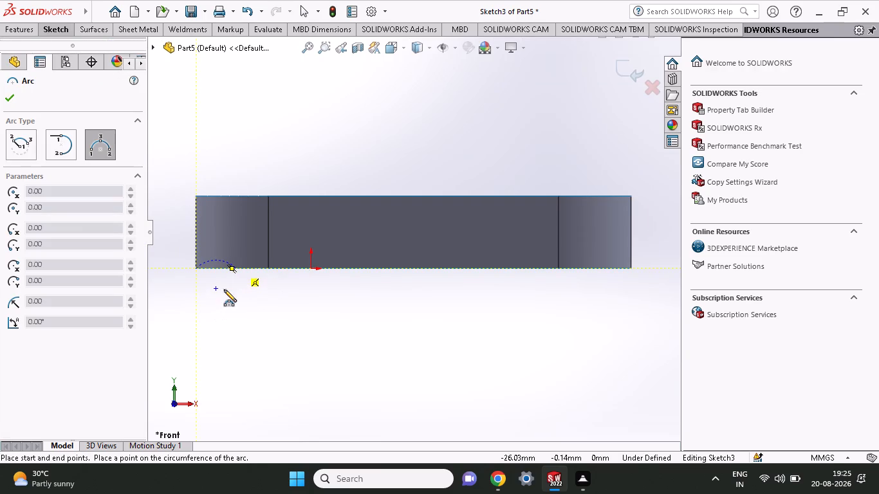
left_click(212, 287)
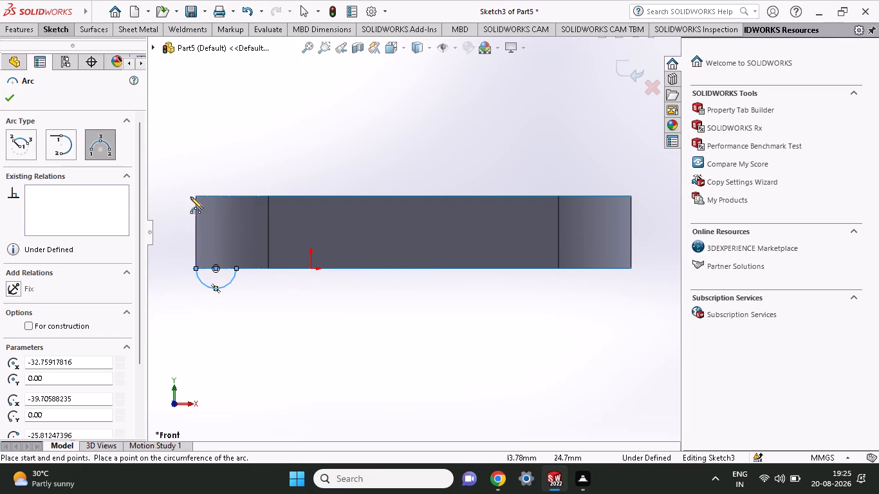
Sketch a second half-circle arc of about 5.8 mm radius bulging upward, running outward from the surface's upper-left corner.
left_click(194, 196)
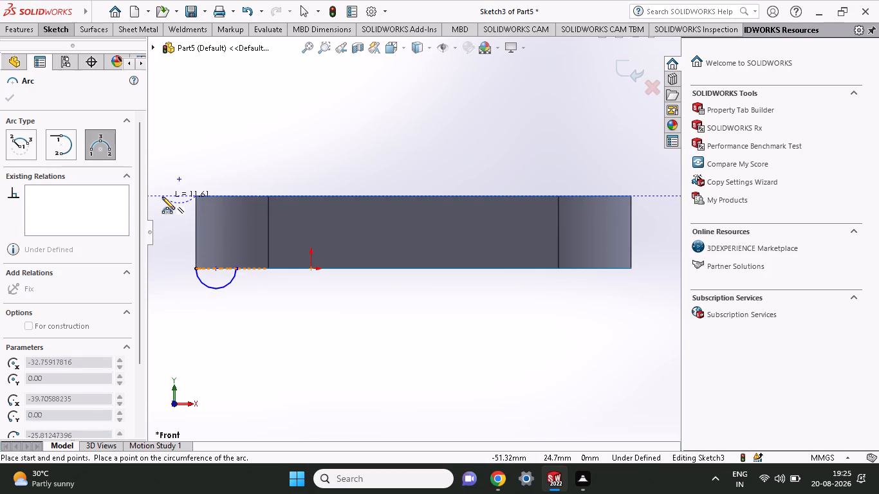
left_click_drag(162, 197, 161, 204)
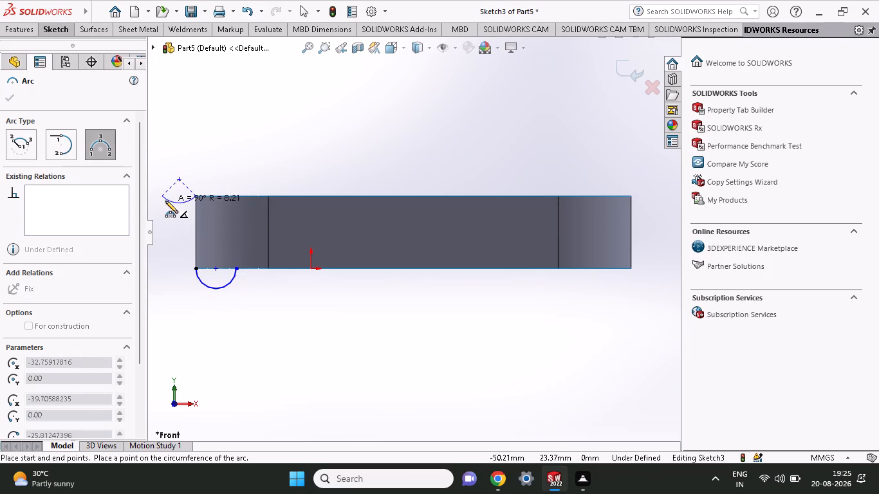
left_click(165, 194)
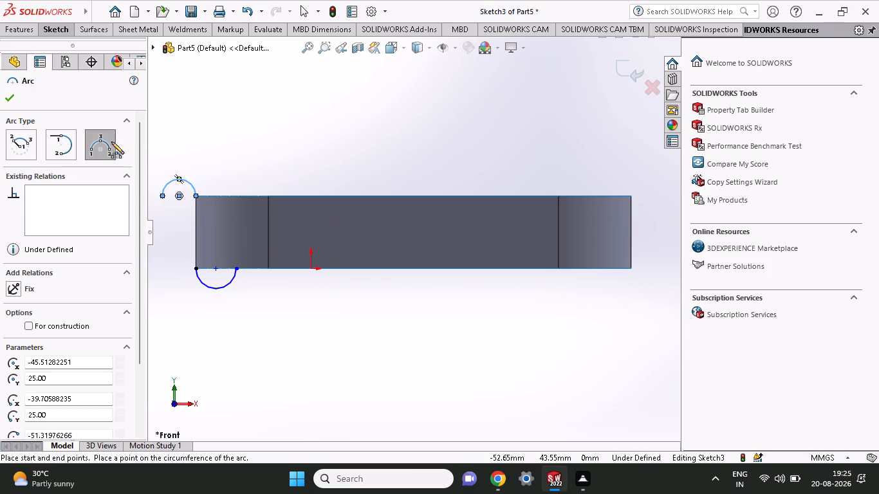
Dimension the upper arc with a radius of 2 mm.
left_click(57, 22)
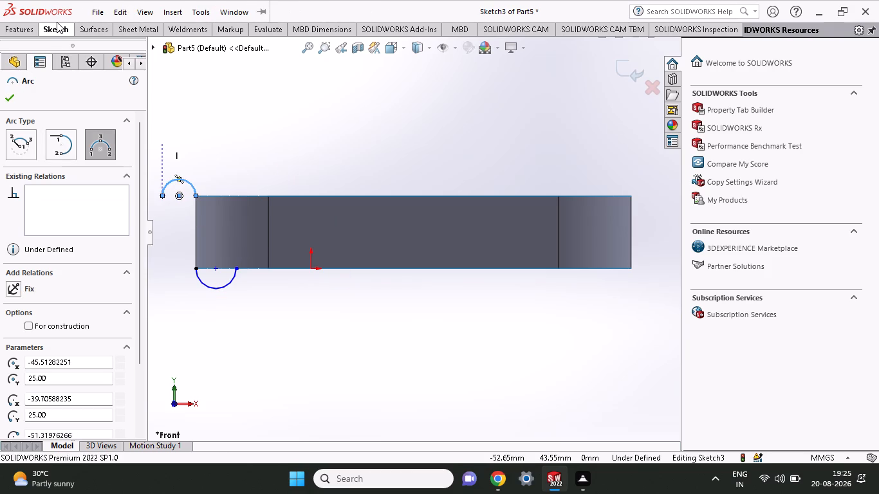
left_click(58, 27)
left_click(61, 60)
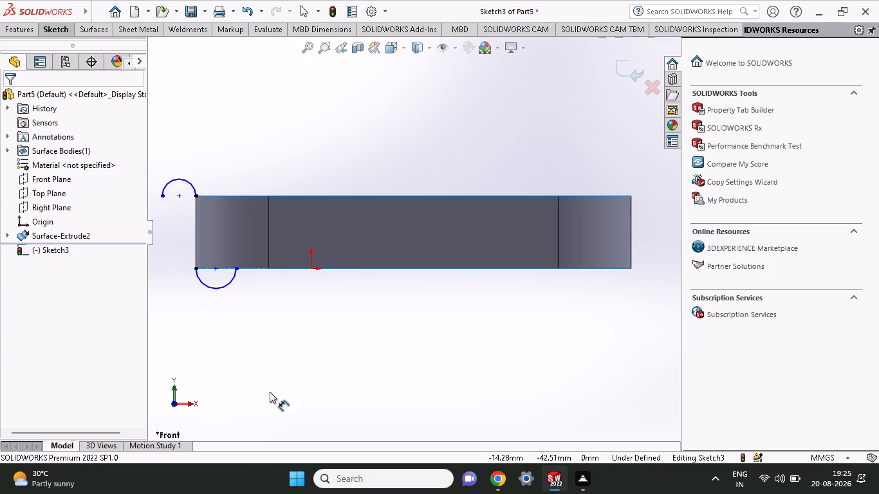
left_click(190, 183)
left_click(212, 156)
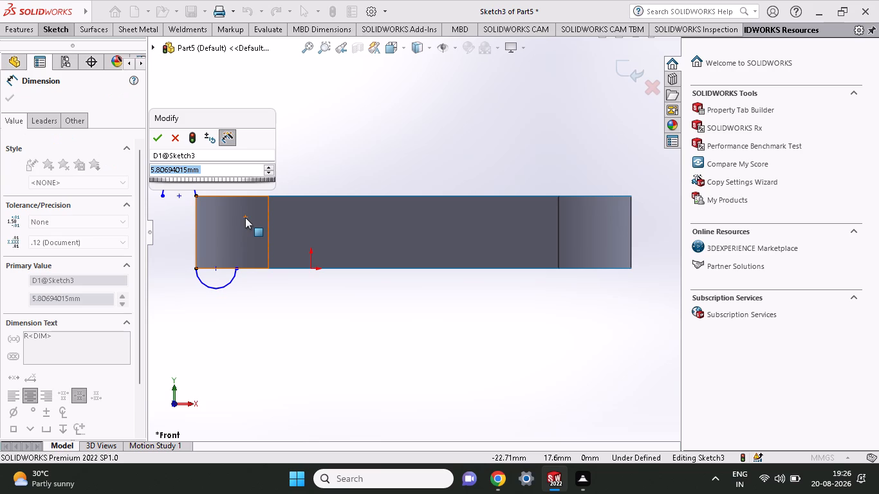
key("2")
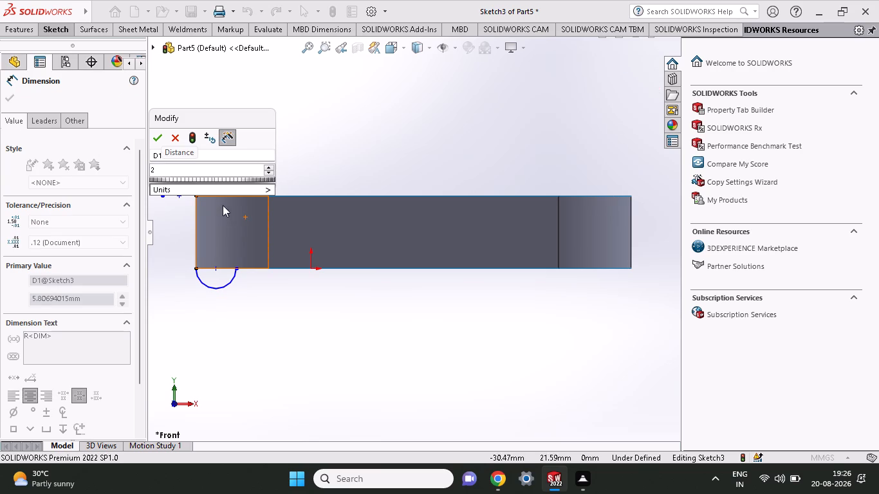
left_click(155, 140)
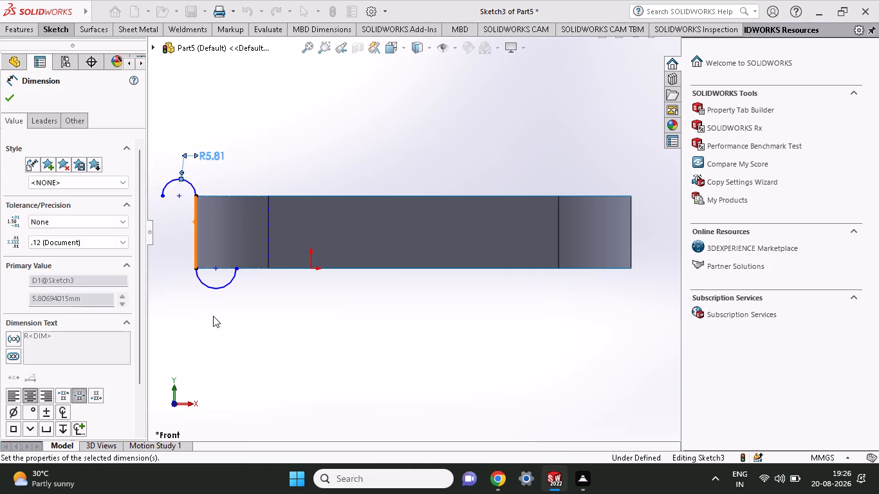
Dimension the lower arc with a radius of 2 mm.
left_click(216, 289)
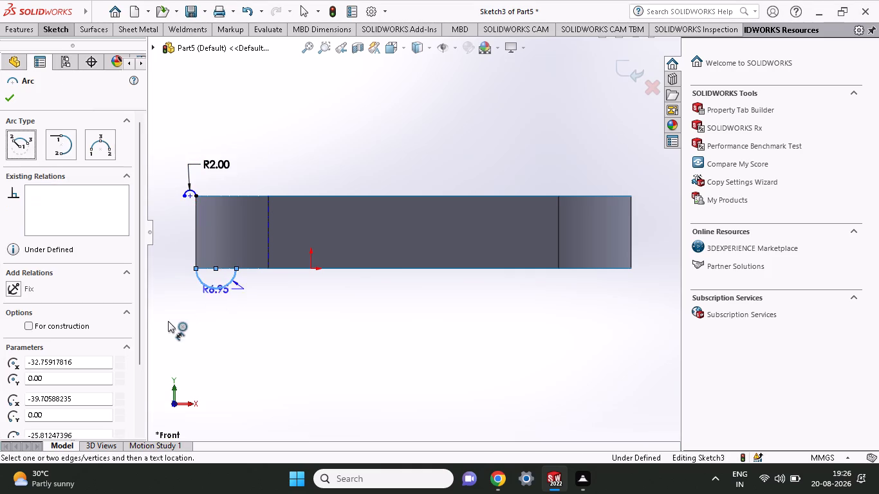
left_click(181, 307)
key("2")
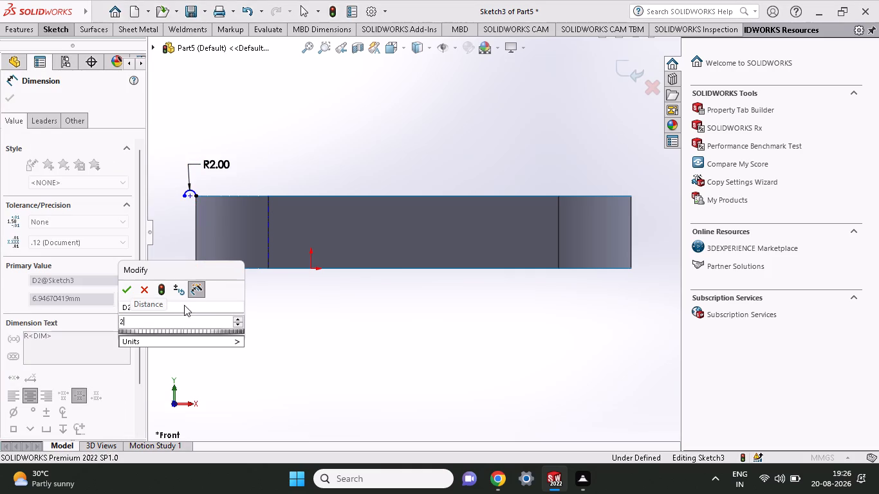
left_click(128, 289)
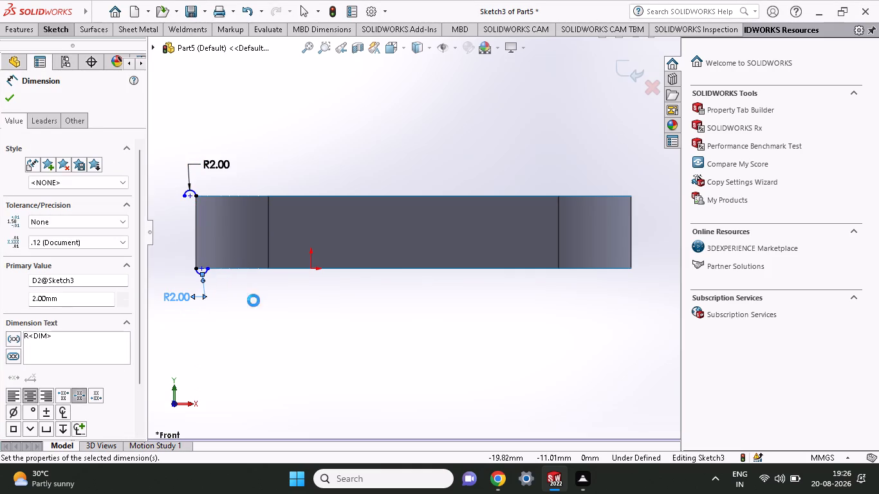
left_click(7, 101)
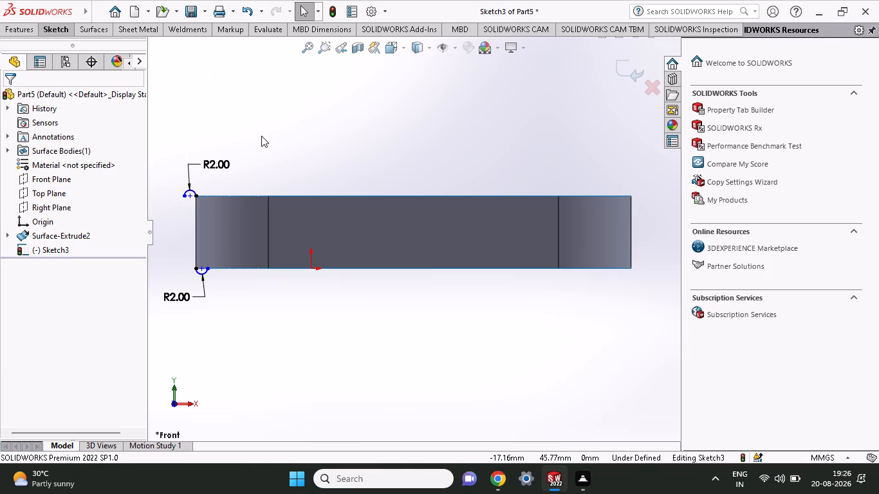
Add a horizontal relation between the upper arc's centre point and its two endpoints.
scroll(200, 179, "down", 5)
scroll(275, 253, "down", 2)
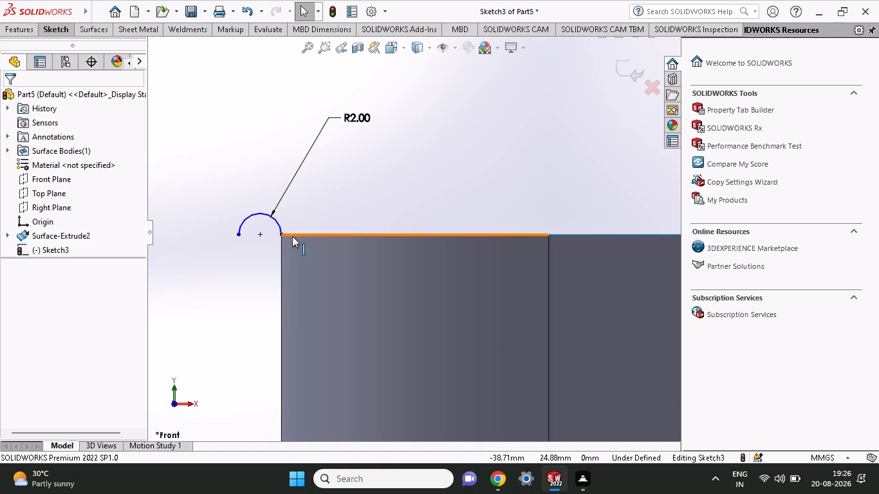
left_click(281, 236)
left_click(259, 238)
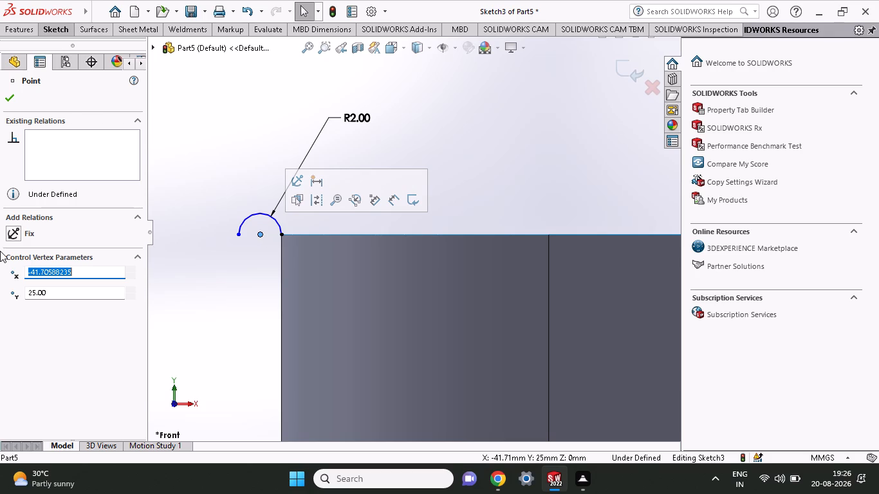
left_click(281, 233)
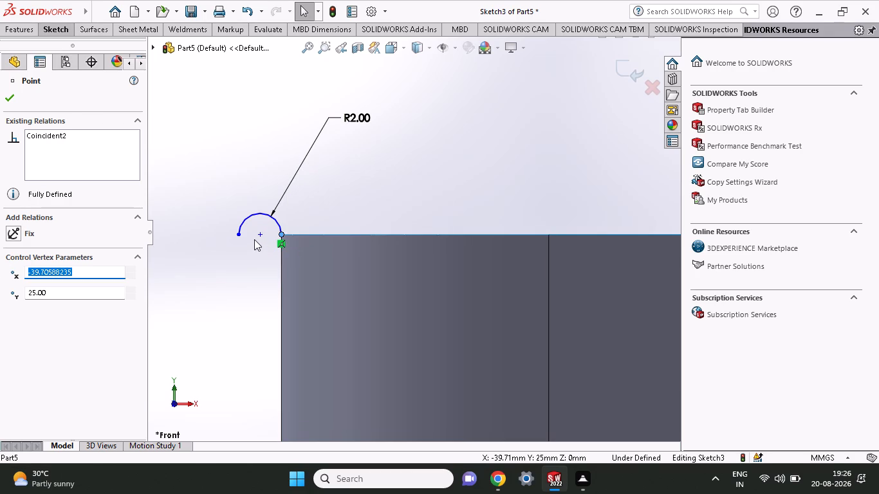
left_click(263, 234, "shift")
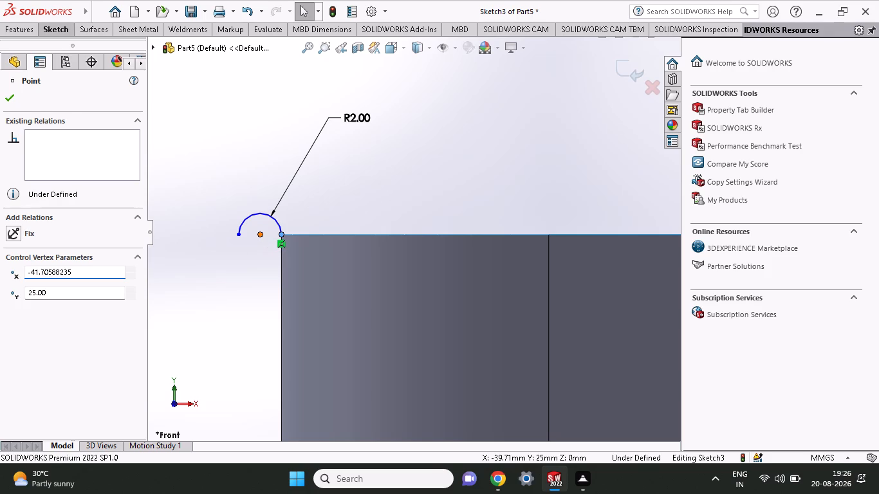
left_click(239, 233, "shift")
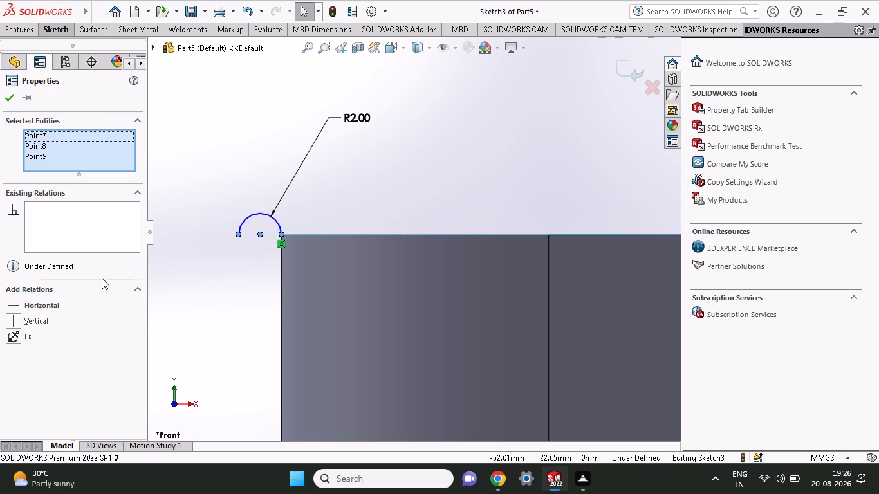
left_click(33, 306)
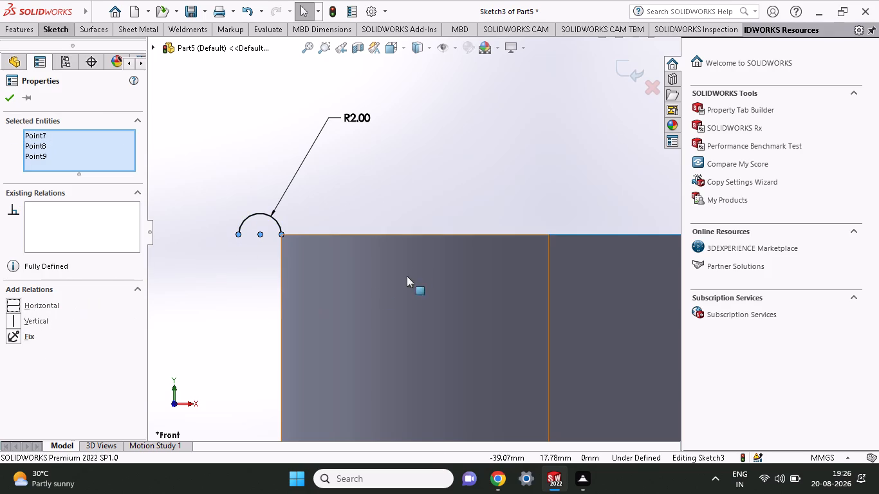
Add a horizontal relation between the lower arc's centre point and its two endpoints.
scroll(356, 268, "up", 3)
scroll(378, 361, "down", 3)
scroll(379, 412, "down", 2)
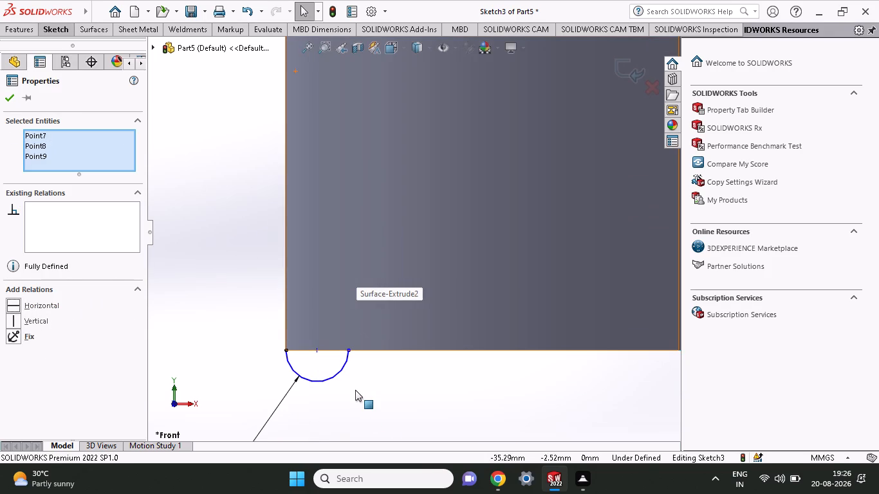
left_click(12, 99)
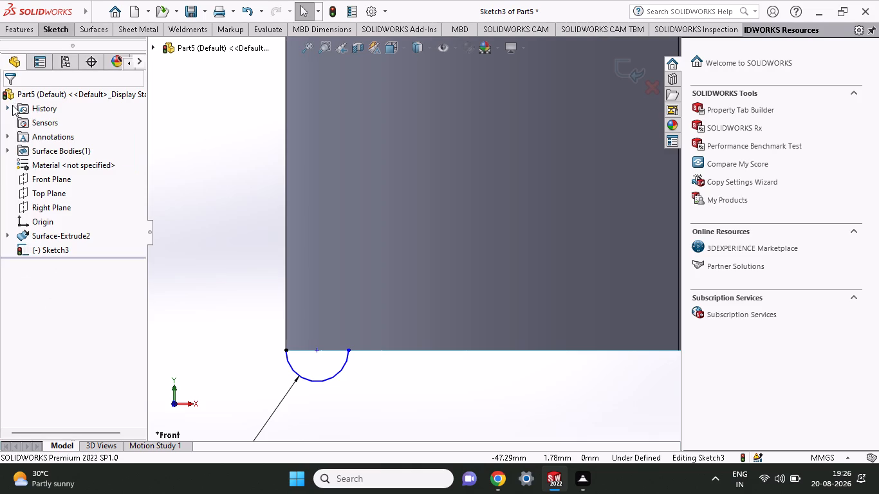
left_click(347, 352, "shift")
left_click(317, 351, "shift")
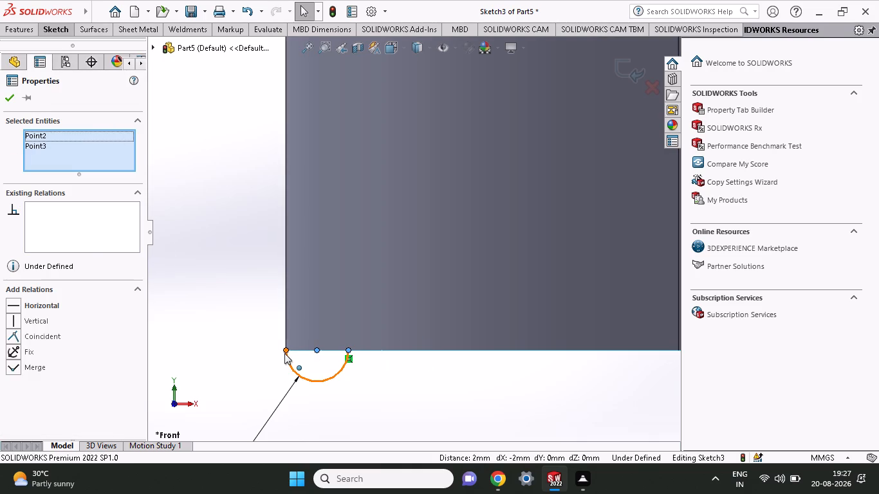
left_click(284, 353, "shift")
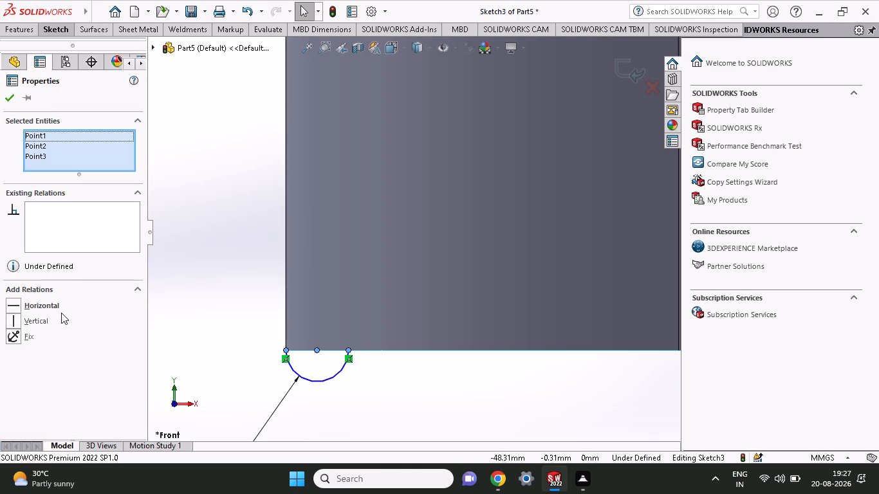
left_click(55, 307)
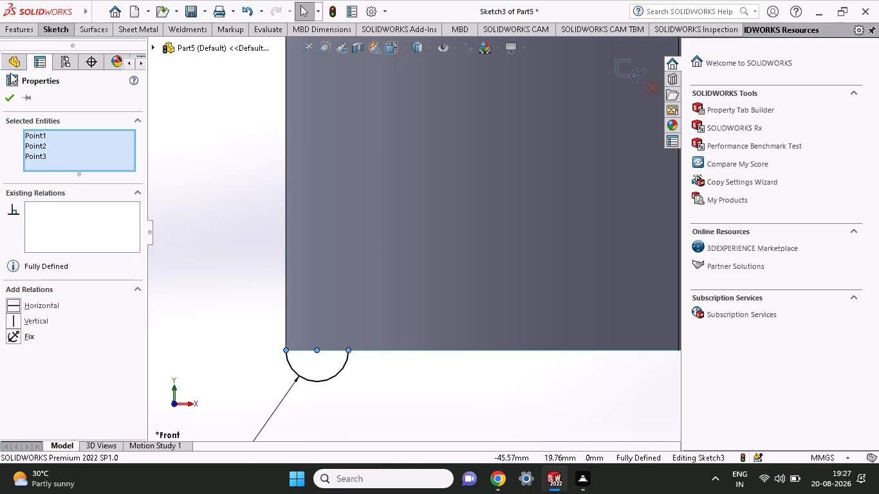
left_click(6, 104)
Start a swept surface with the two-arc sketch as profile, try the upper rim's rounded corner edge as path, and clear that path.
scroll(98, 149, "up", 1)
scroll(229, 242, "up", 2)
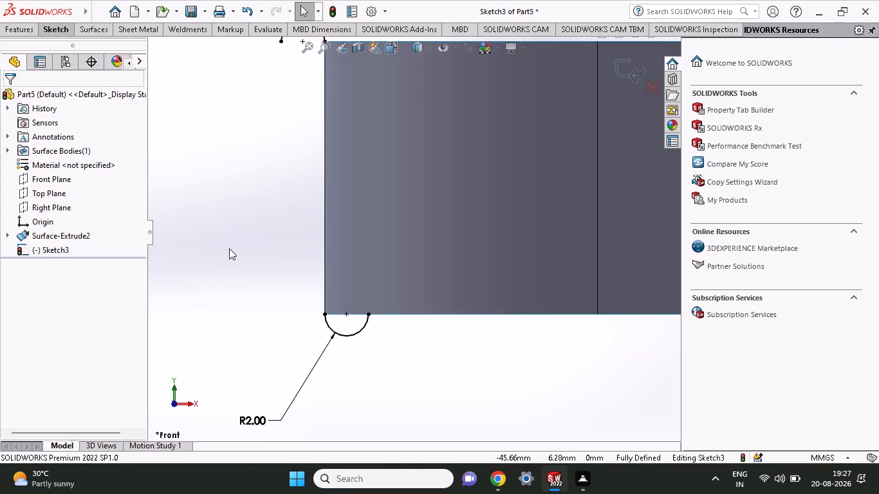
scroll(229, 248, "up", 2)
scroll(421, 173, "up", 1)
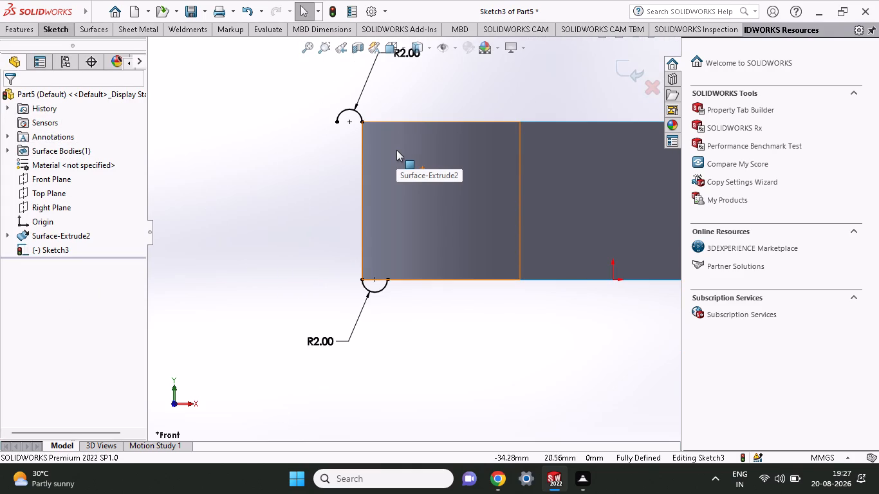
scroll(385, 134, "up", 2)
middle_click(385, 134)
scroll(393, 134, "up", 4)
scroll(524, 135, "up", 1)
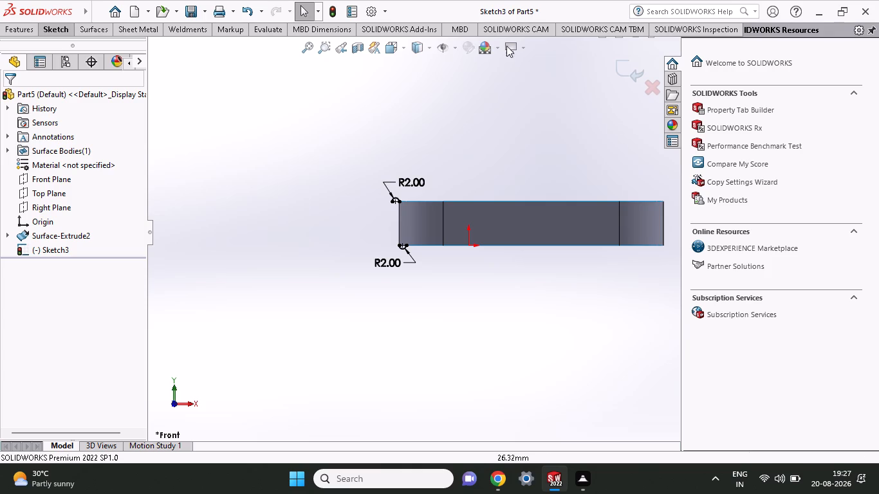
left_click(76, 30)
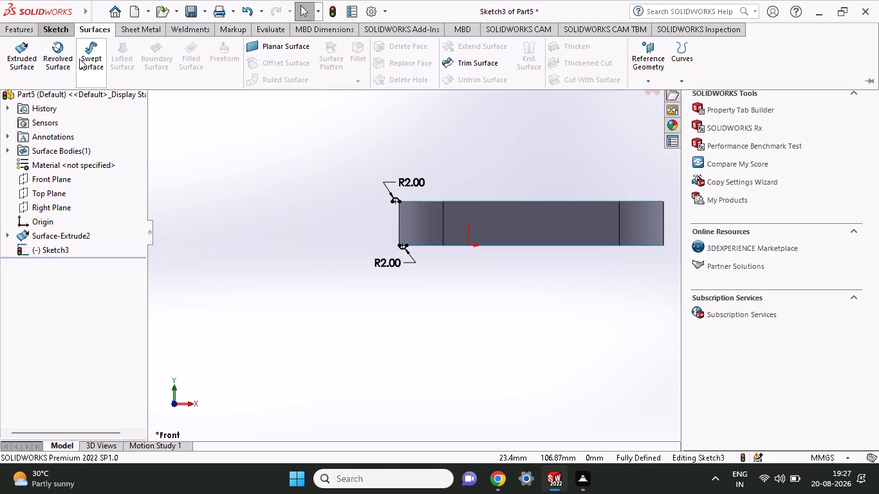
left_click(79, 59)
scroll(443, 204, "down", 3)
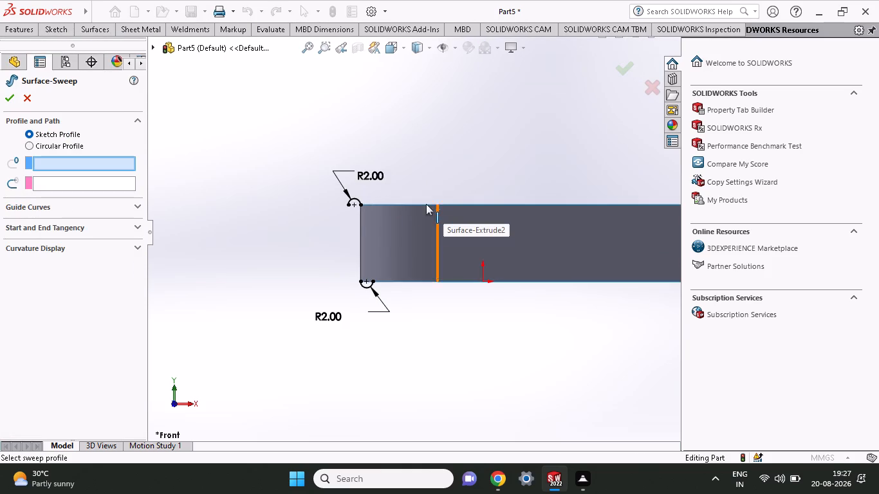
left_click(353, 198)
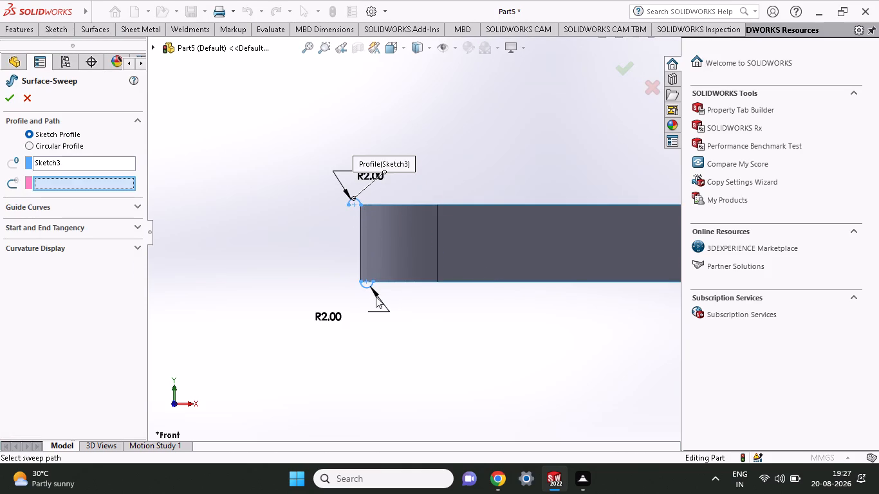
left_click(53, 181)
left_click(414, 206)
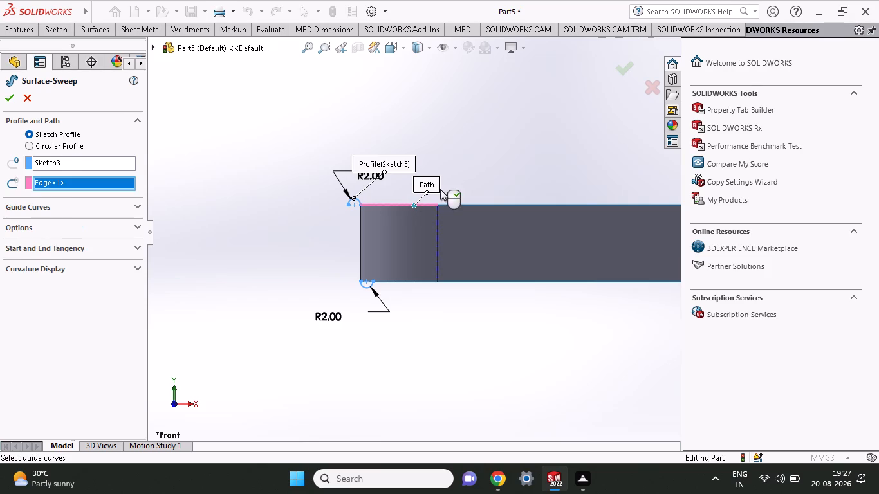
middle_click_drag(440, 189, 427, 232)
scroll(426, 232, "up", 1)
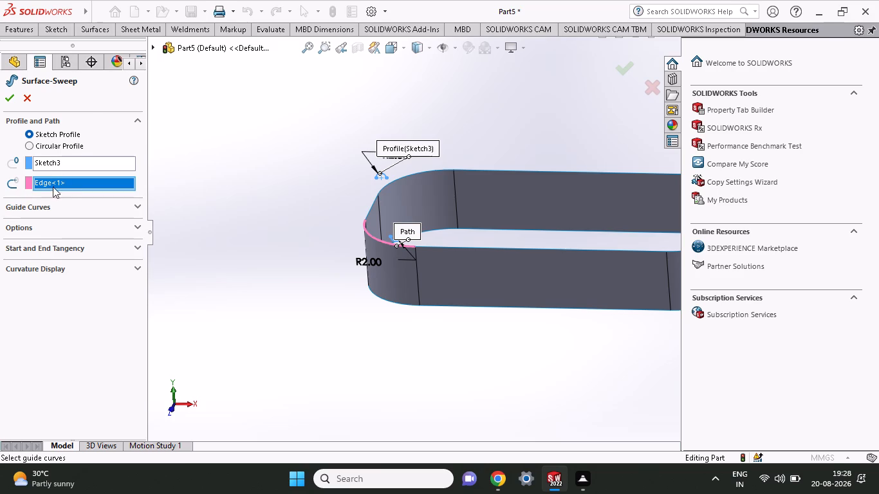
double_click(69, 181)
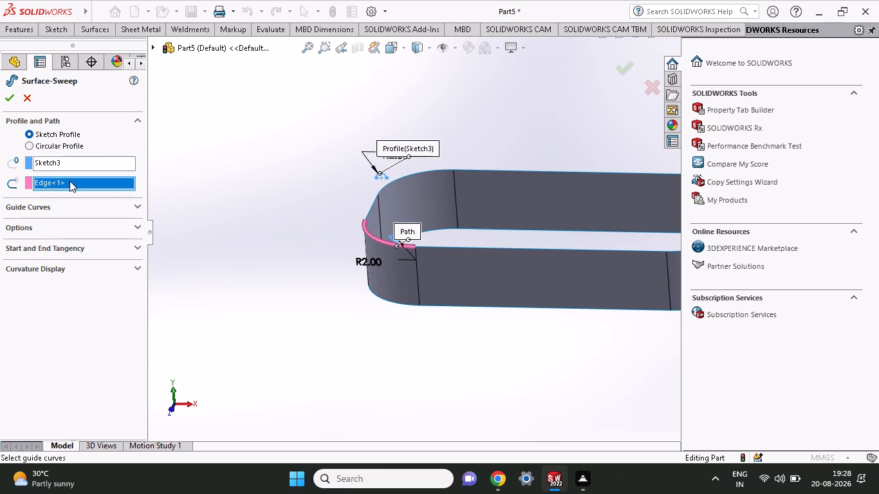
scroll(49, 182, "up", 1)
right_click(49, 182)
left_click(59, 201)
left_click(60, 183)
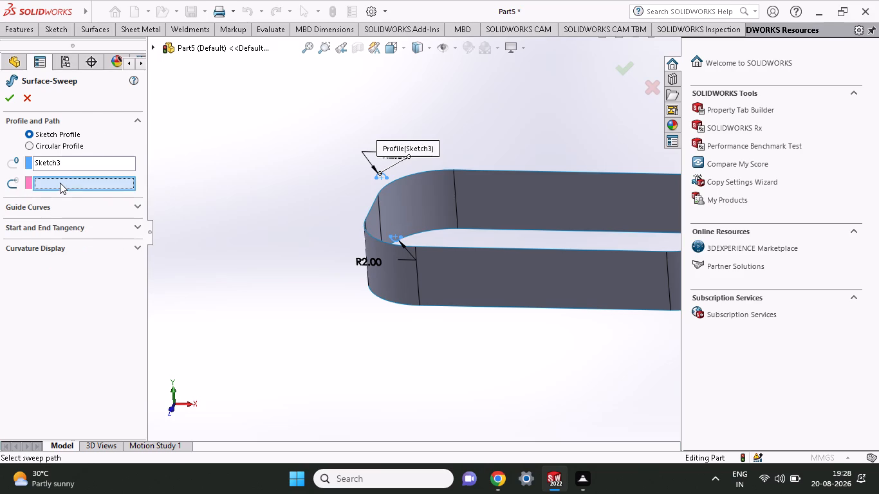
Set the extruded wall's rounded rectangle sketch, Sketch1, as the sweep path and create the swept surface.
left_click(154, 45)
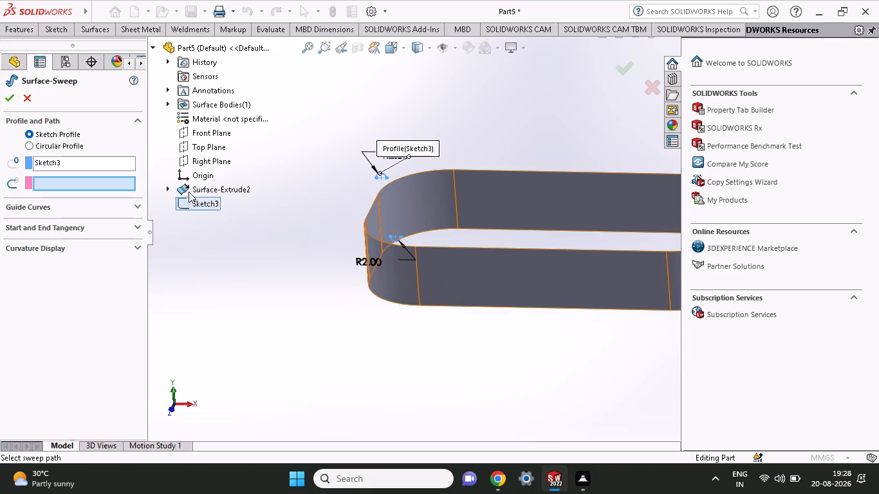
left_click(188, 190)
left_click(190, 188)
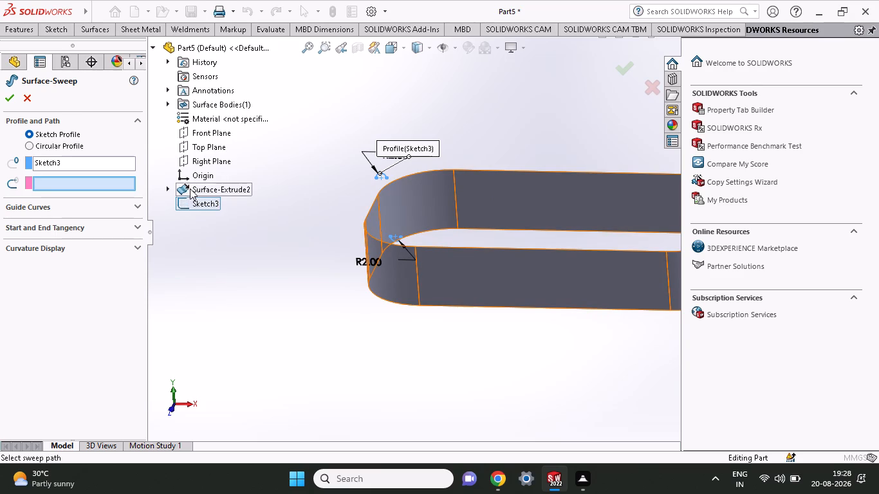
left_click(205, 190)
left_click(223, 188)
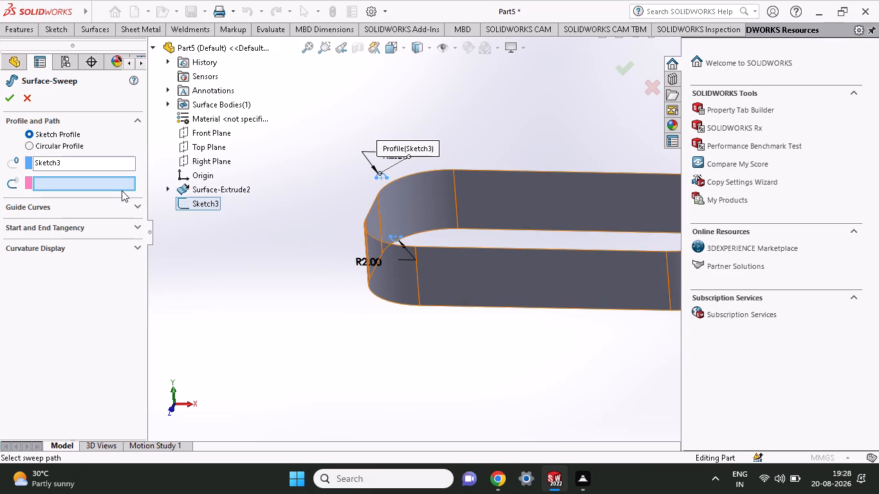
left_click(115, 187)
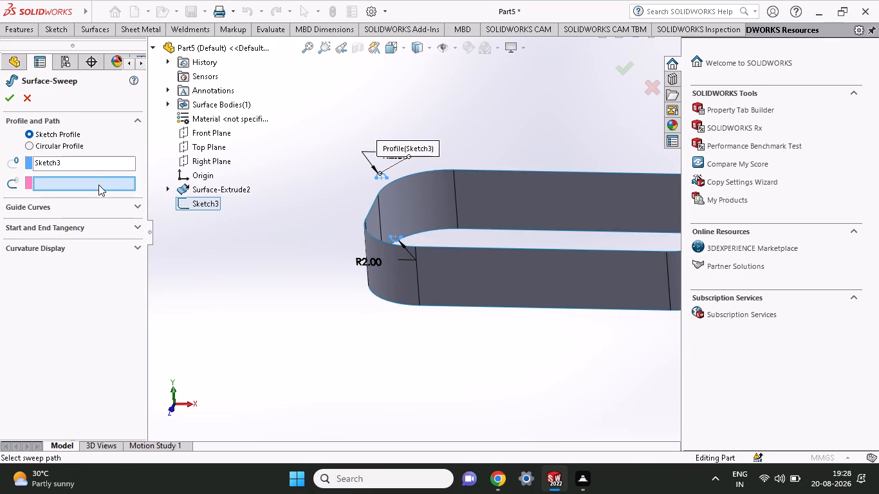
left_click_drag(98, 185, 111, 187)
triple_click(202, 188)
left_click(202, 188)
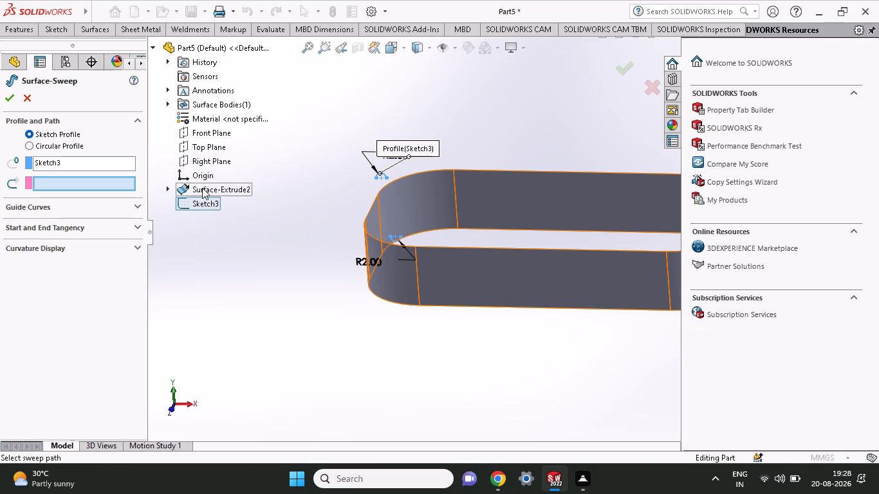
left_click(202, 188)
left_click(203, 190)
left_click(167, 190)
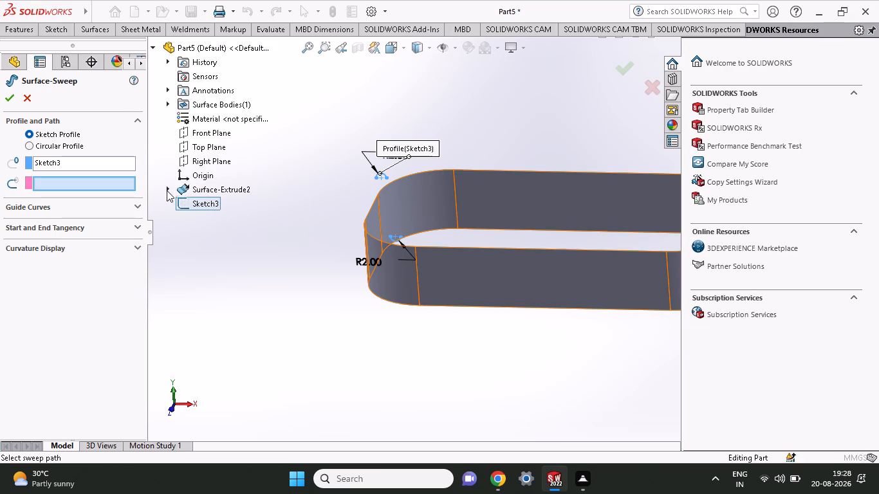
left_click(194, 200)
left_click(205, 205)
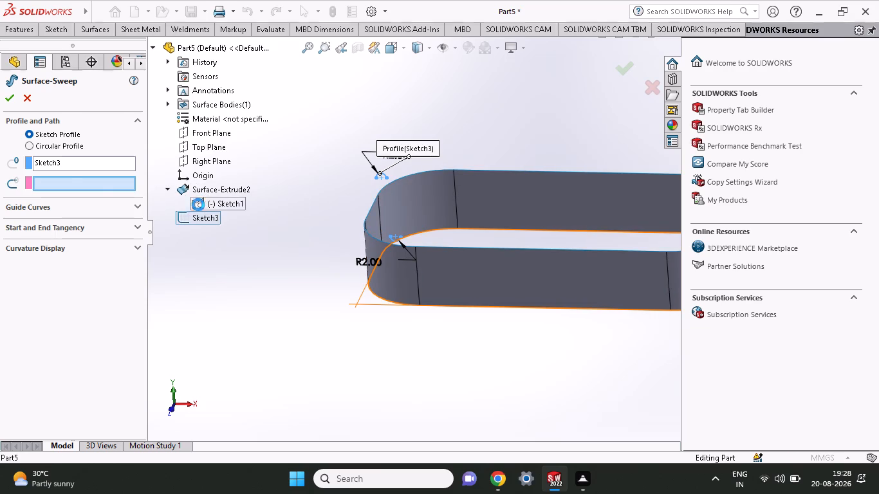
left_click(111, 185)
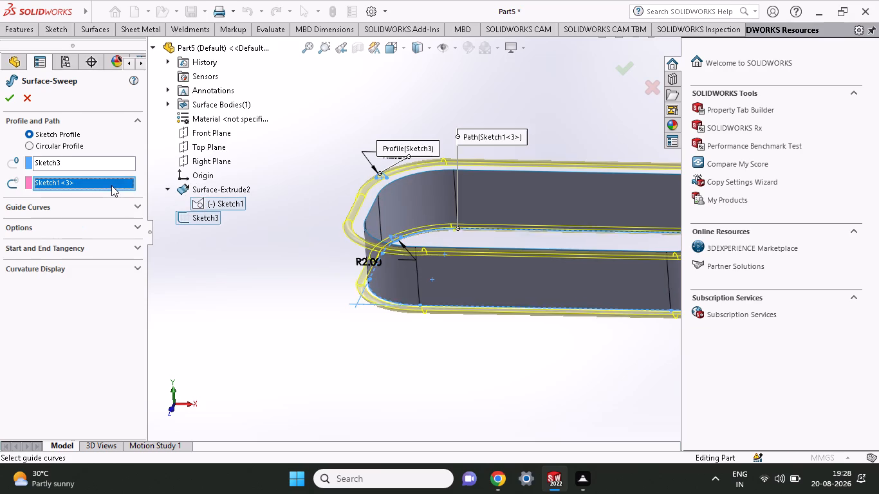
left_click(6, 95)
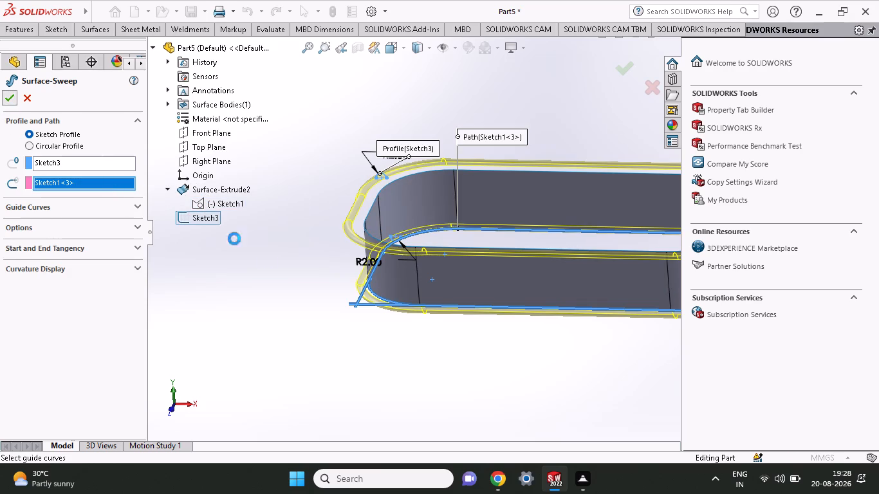
Examine the swept half-round lips around the upper and lower rims of the wall from several angles.
scroll(368, 298, "up", 2)
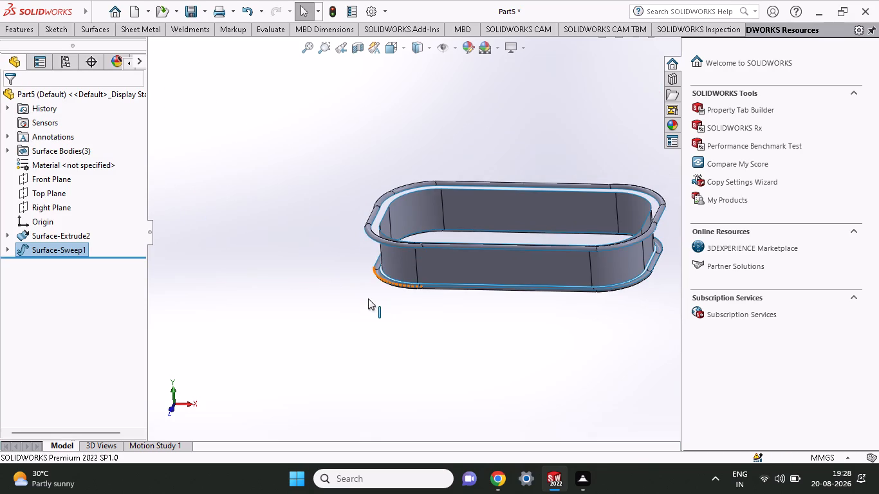
scroll(416, 298, "up", 1)
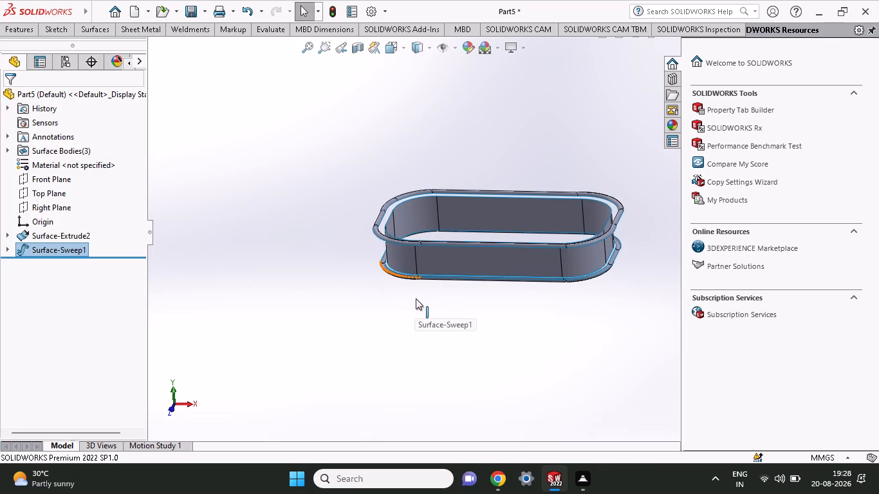
middle_click_drag(421, 311, 432, 306)
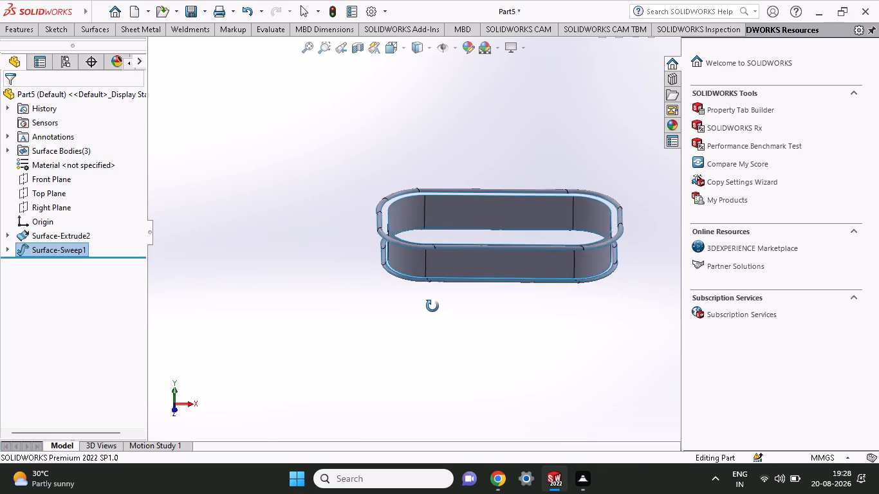
middle_click_drag(432, 306, 470, 288)
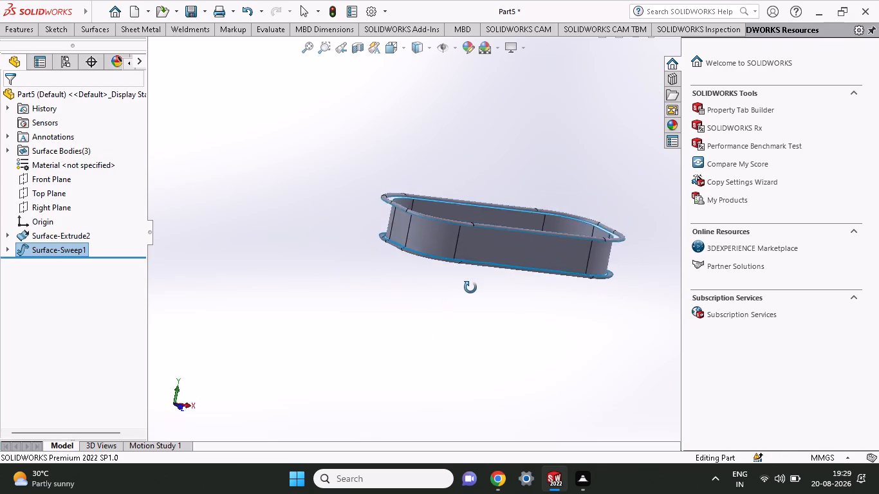
middle_click_drag(470, 288, 438, 111)
scroll(432, 200, "up", 1)
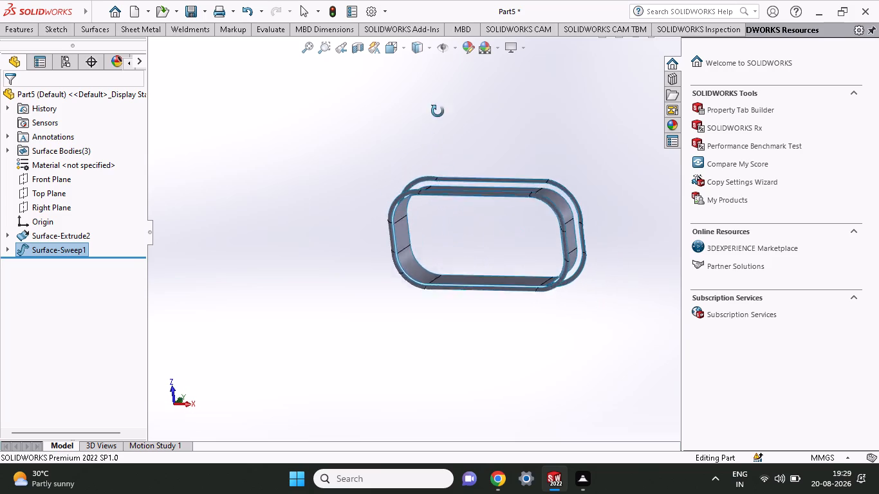
middle_click_drag(438, 111, 445, 353)
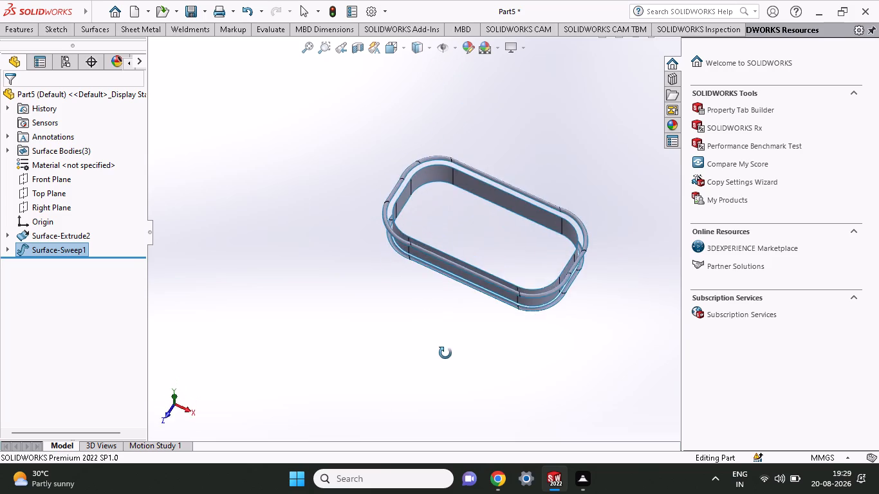
middle_click_drag(445, 353, 460, 282)
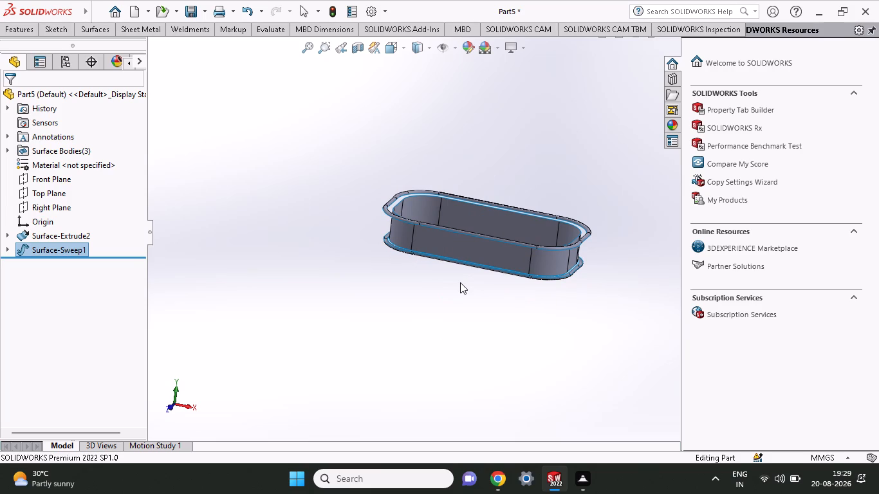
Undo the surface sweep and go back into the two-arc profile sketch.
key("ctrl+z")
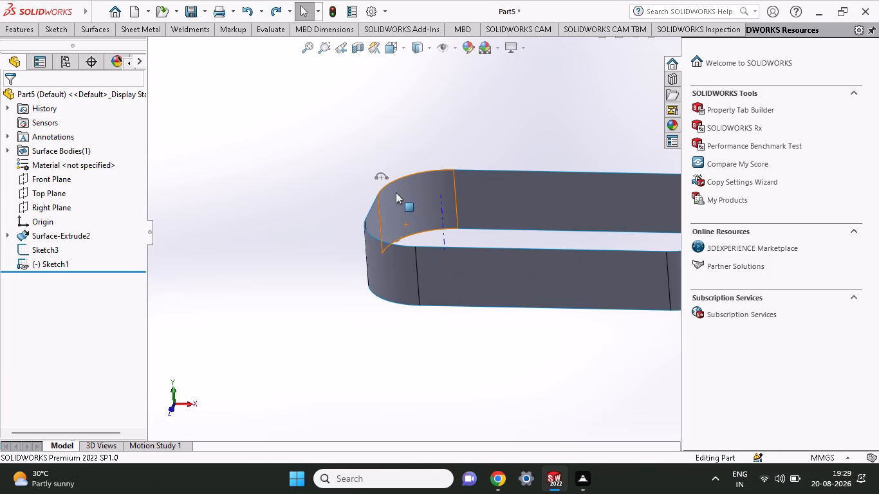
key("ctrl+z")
Set the lower arc's radius to 2.50 mm.
scroll(163, 183, "down", 2)
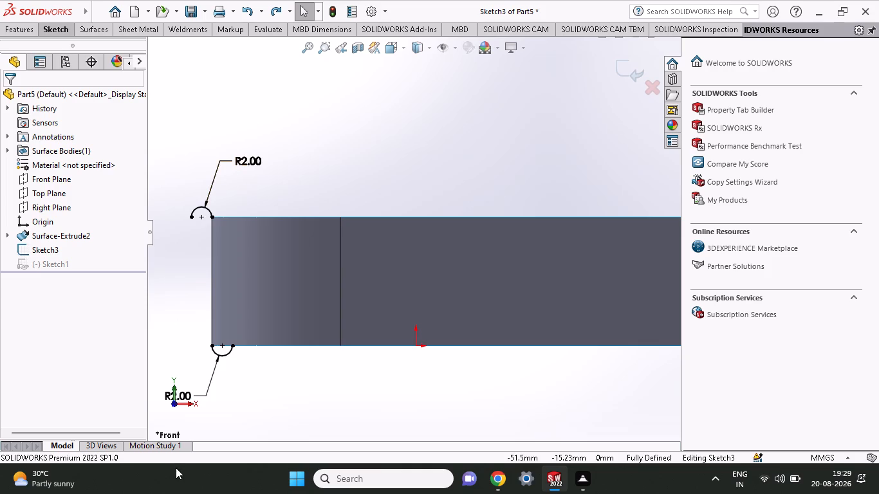
double_click(184, 399)
type("2.")
type("50")
key("Return")
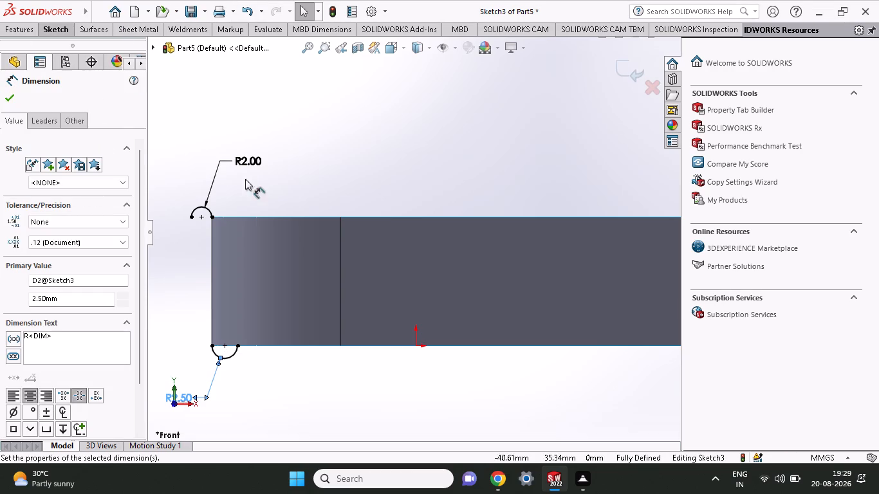
Set the upper arc's radius to 1.50 mm.
double_click(248, 156)
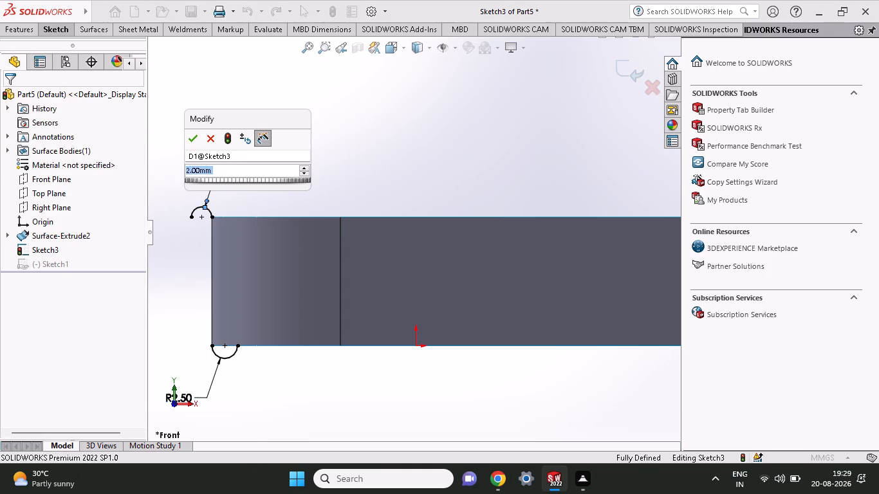
type("1.50")
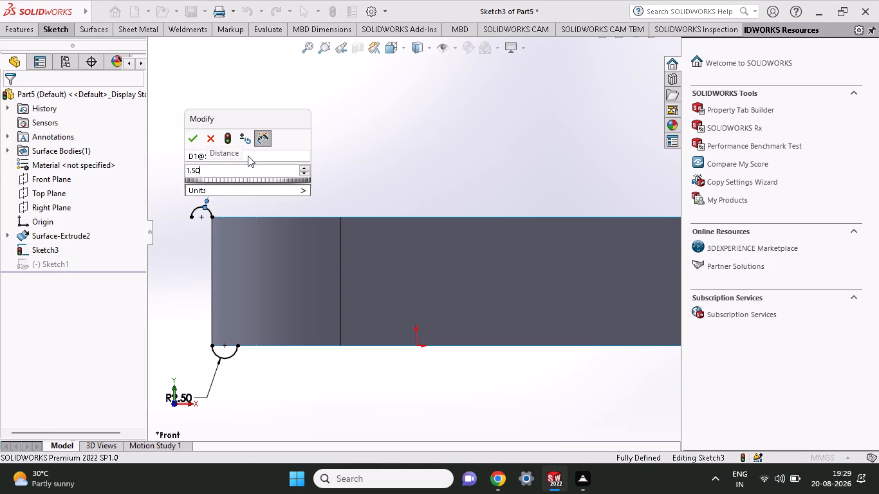
key("Return")
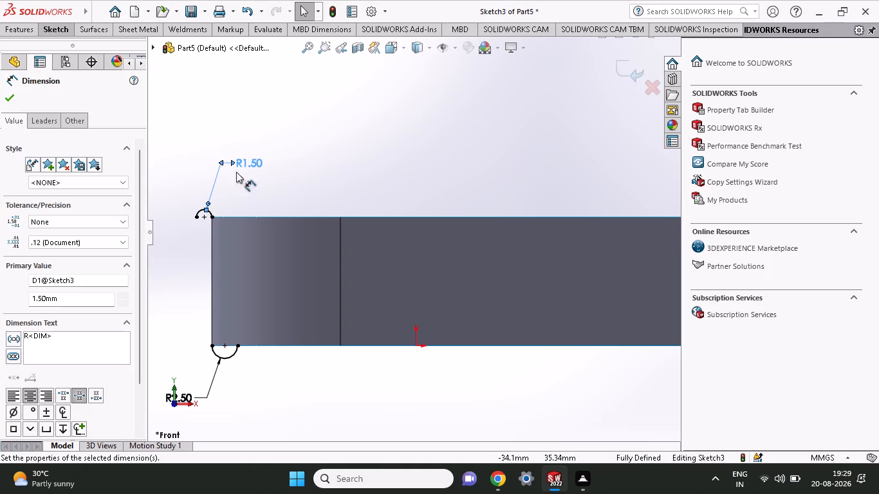
left_click(84, 29)
left_click(13, 100)
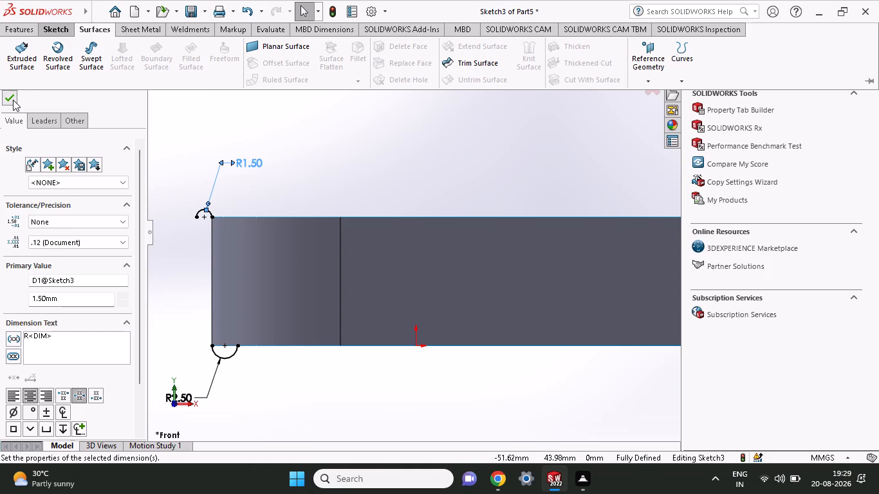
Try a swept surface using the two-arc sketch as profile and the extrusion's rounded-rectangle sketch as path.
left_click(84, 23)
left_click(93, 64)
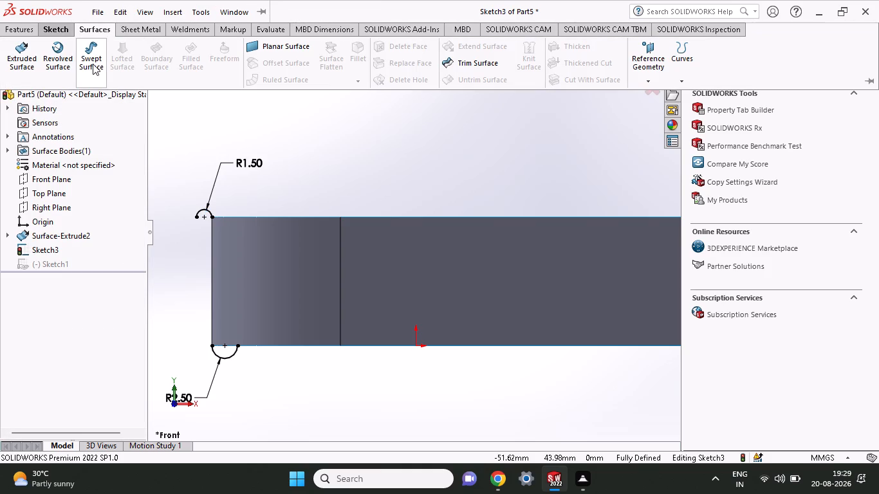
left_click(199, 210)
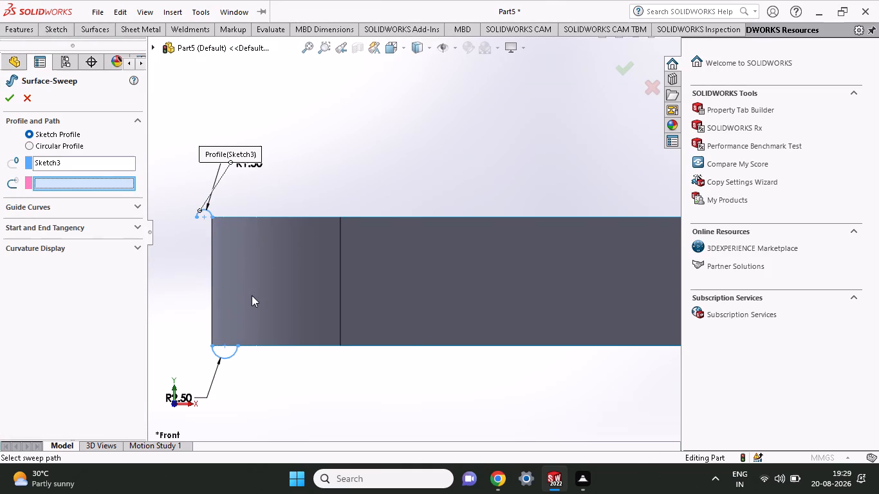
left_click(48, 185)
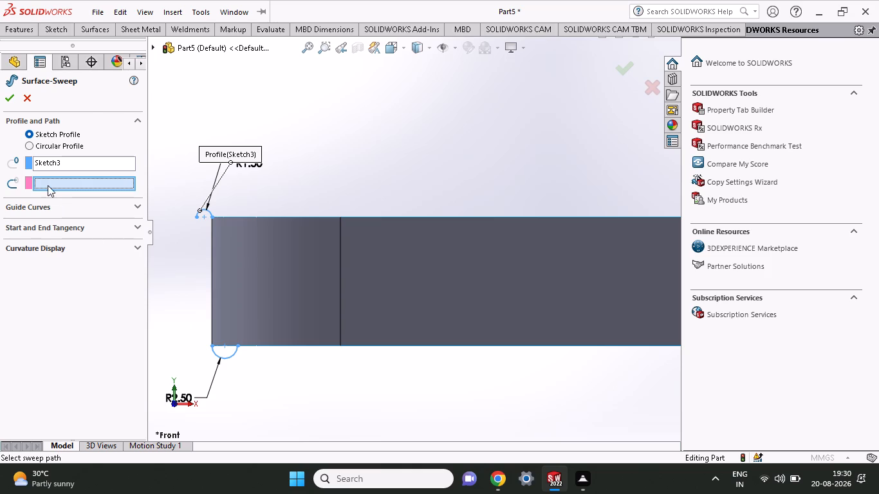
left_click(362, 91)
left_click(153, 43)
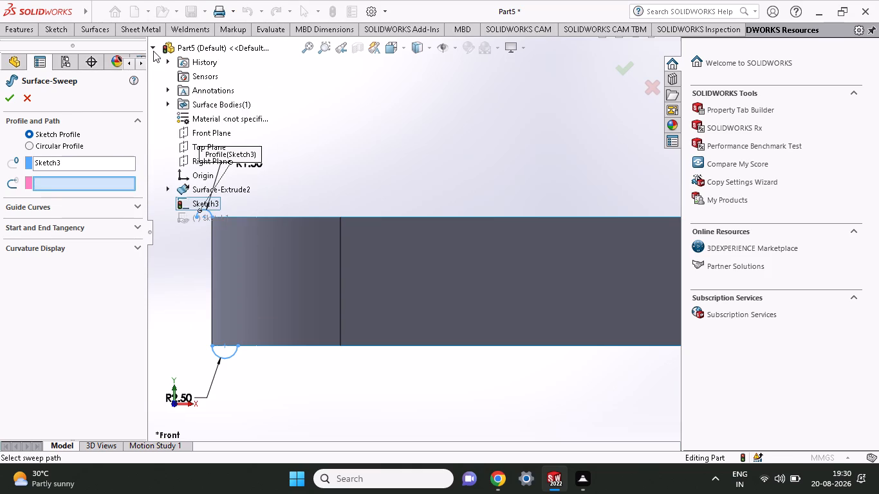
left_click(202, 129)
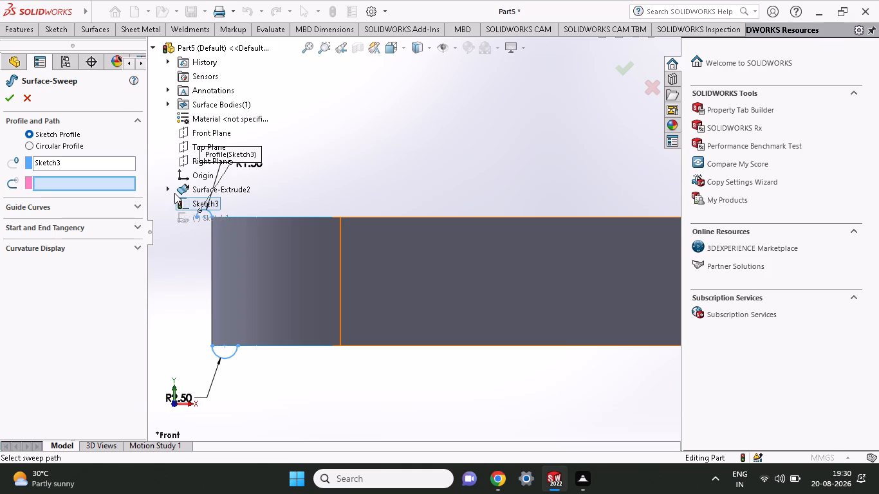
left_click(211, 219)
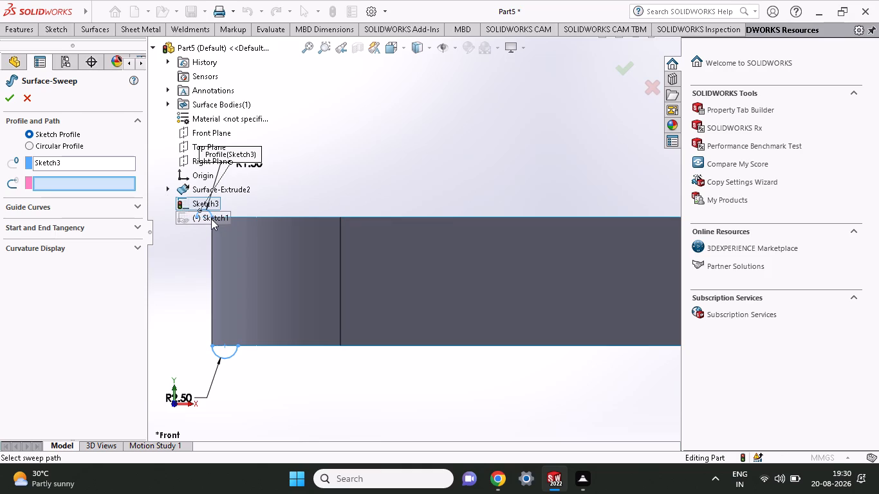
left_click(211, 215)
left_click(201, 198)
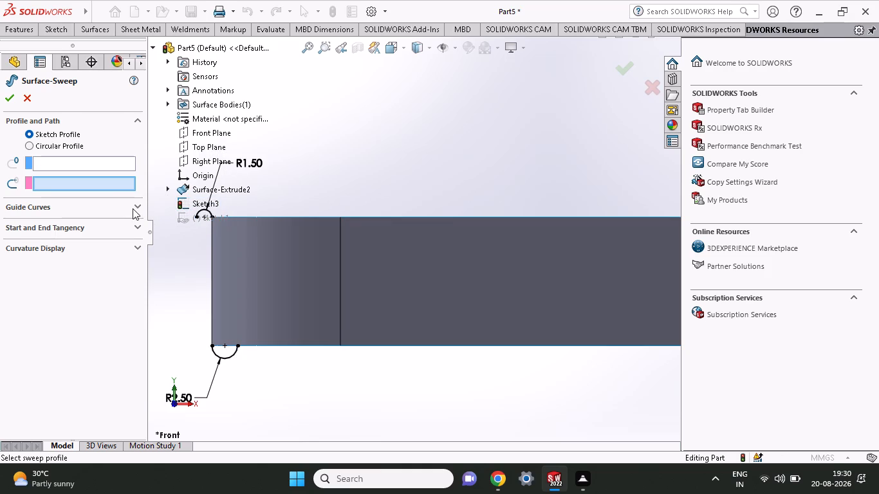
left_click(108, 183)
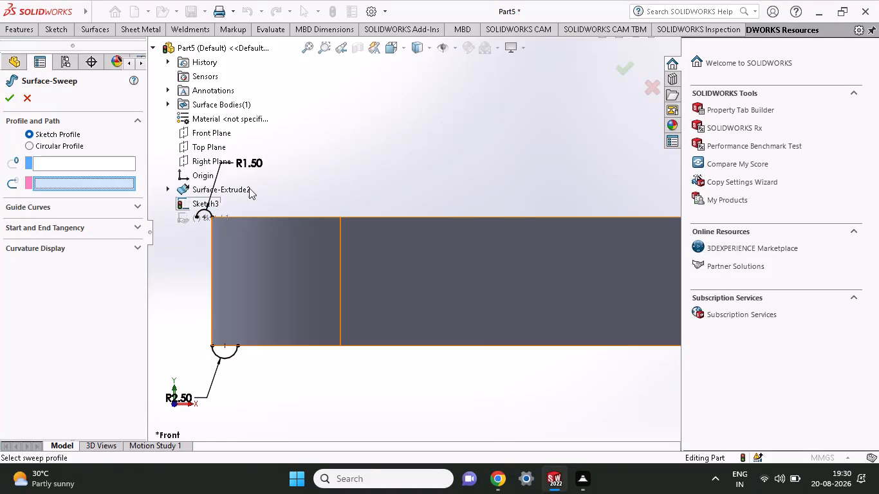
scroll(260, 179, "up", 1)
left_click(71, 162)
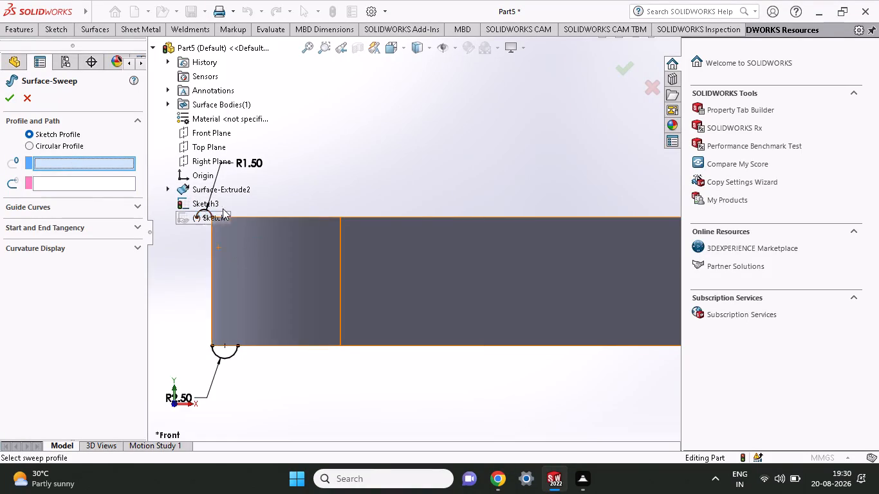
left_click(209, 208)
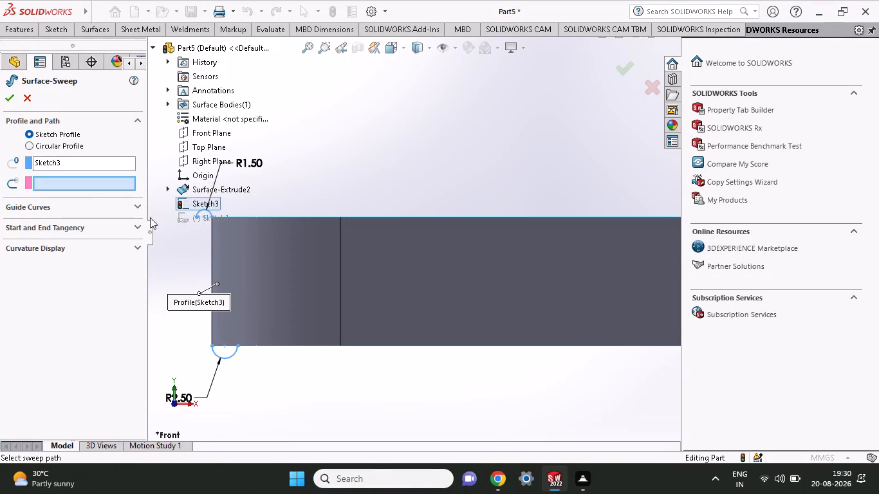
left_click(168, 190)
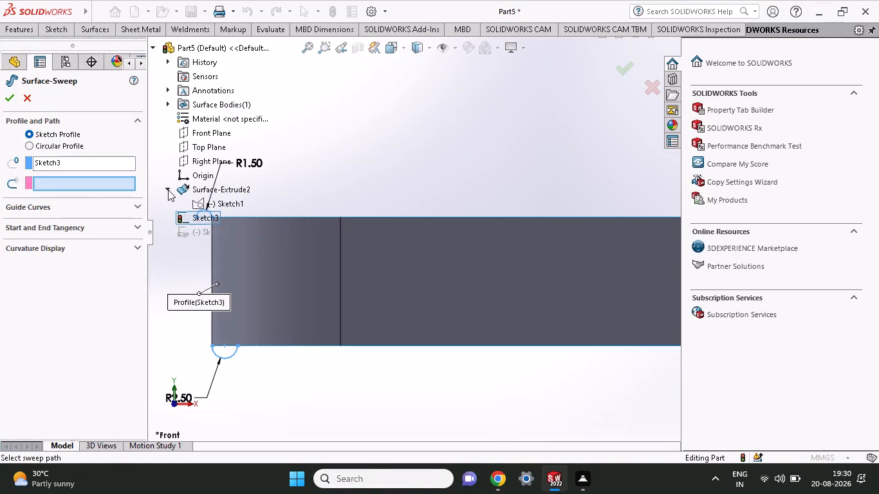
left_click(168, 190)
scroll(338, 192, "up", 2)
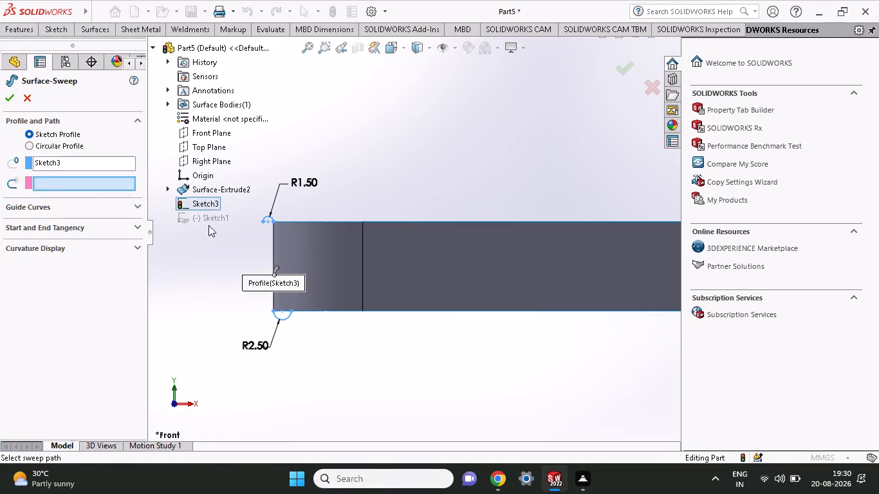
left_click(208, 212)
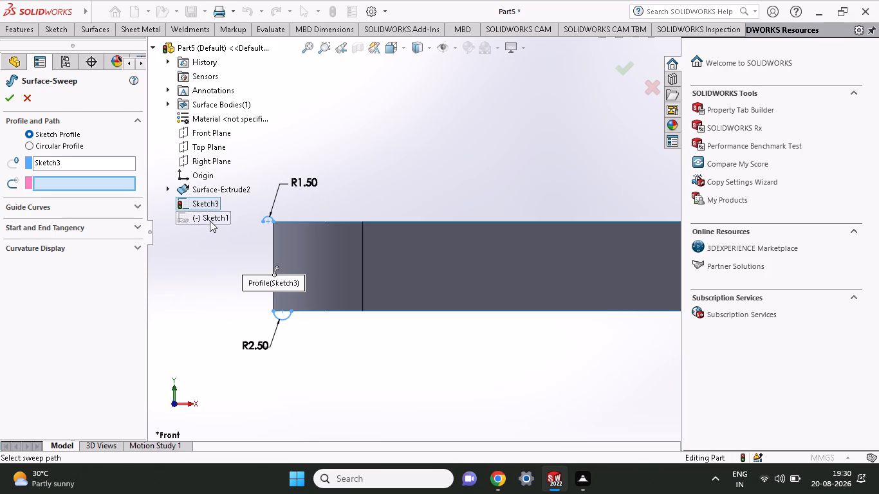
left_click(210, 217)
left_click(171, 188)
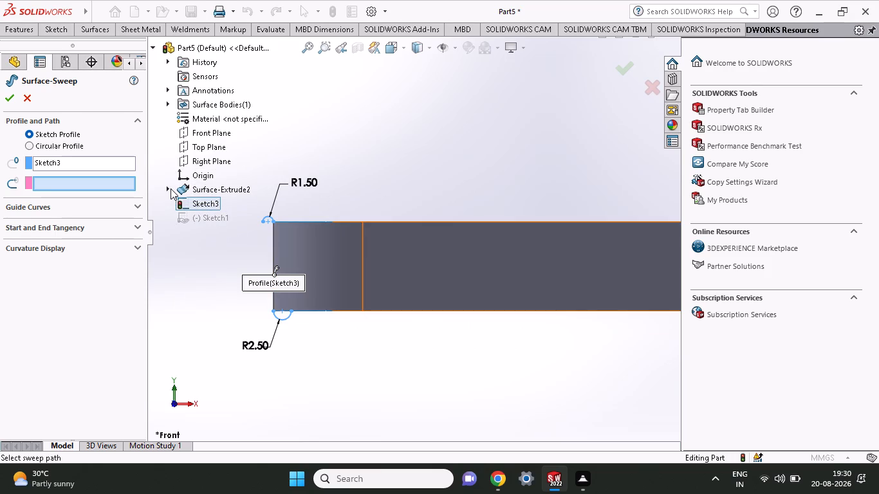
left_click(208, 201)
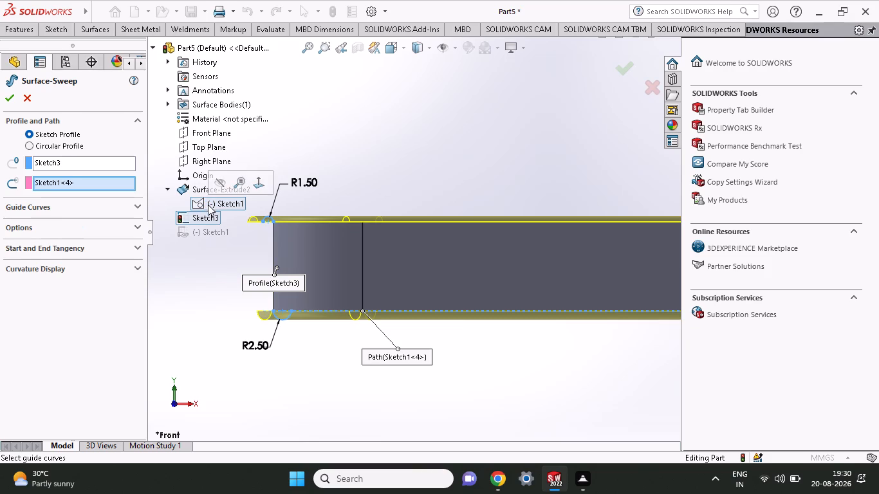
Examine the sweep preview around the upper and lower rims from several angles and abandon the sweep.
middle_click_drag(380, 145, 358, 191)
scroll(358, 191, "up", 3)
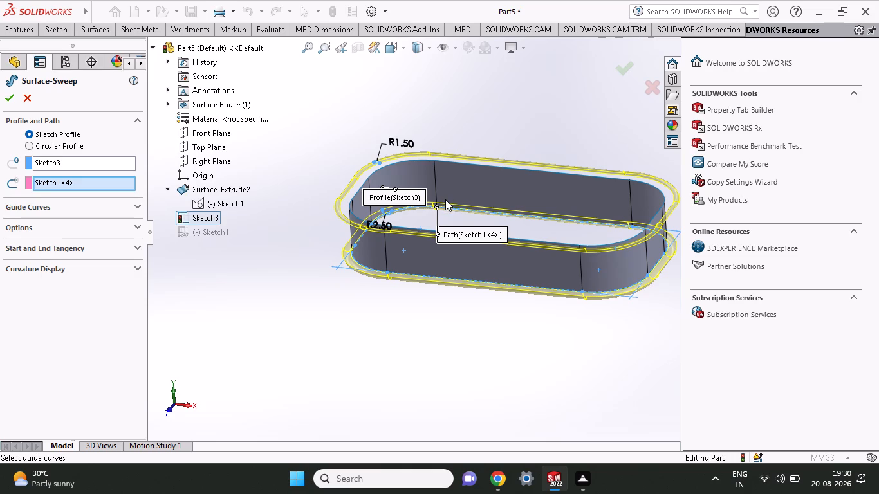
middle_click_drag(445, 199, 461, 123)
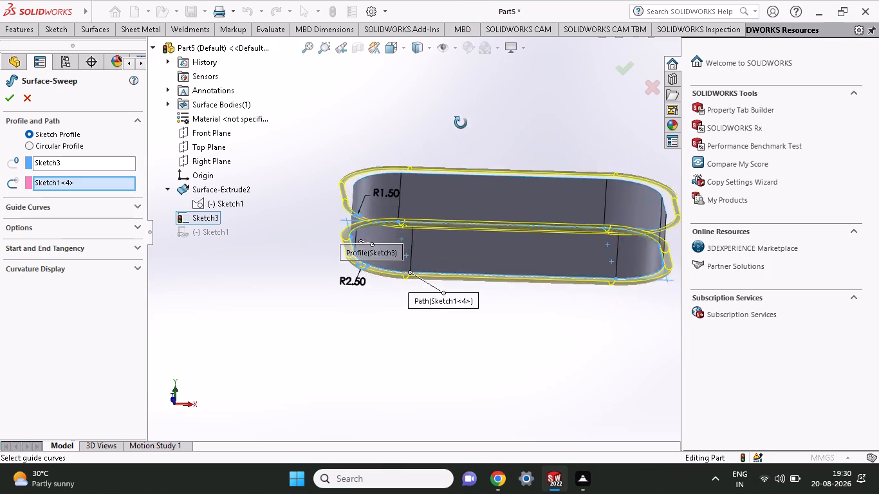
middle_click_drag(461, 123, 456, 139)
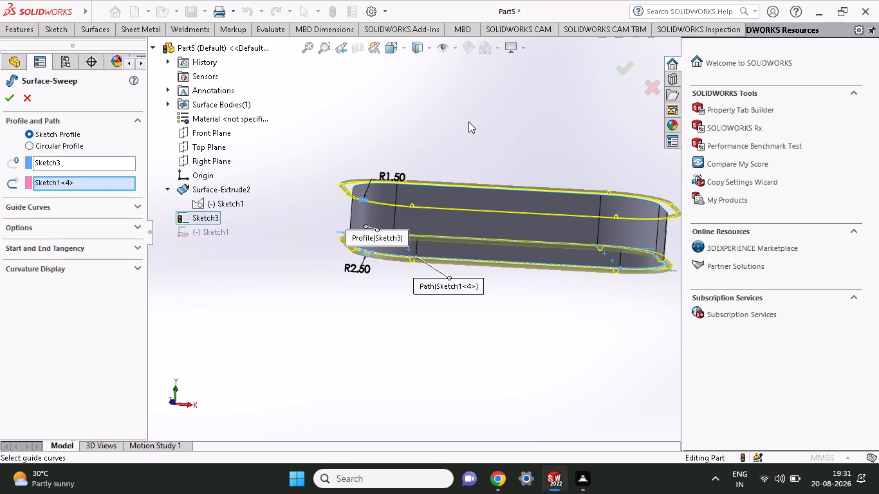
middle_click_drag(473, 121, 469, 206)
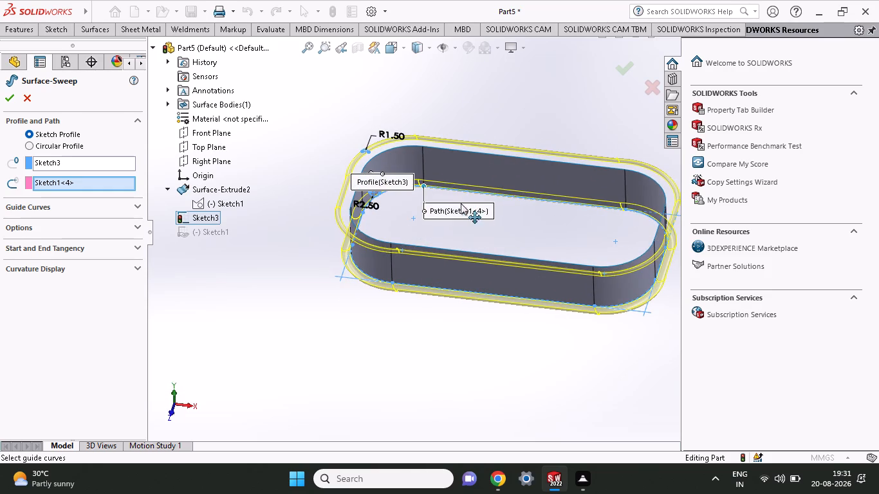
left_click(362, 232)
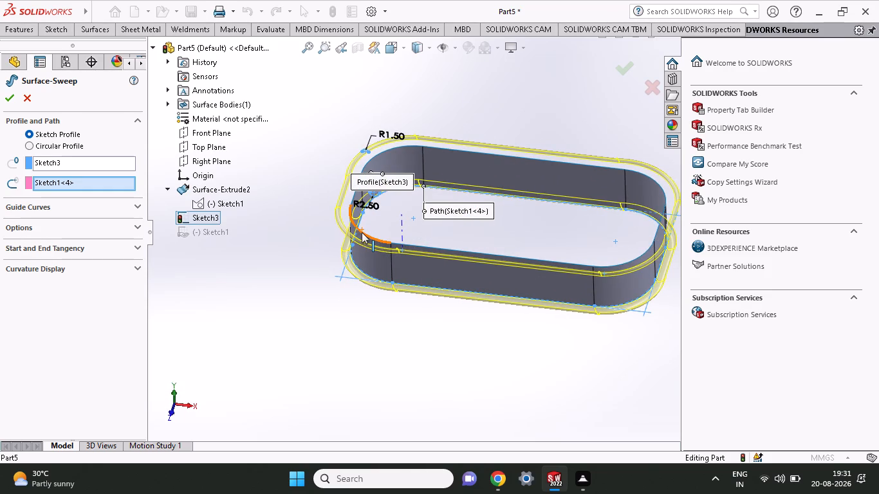
middle_click_drag(542, 200, 525, 99)
middle_click_drag(353, 170, 411, 201)
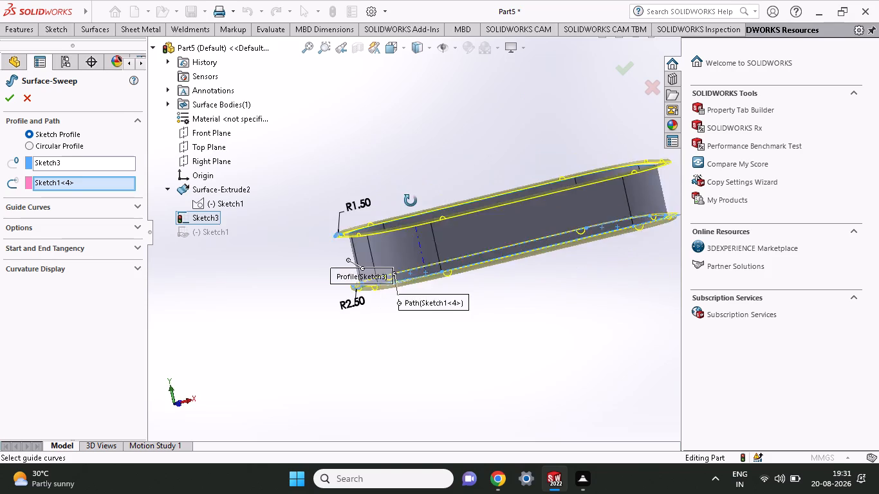
middle_click_drag(411, 201, 412, 253)
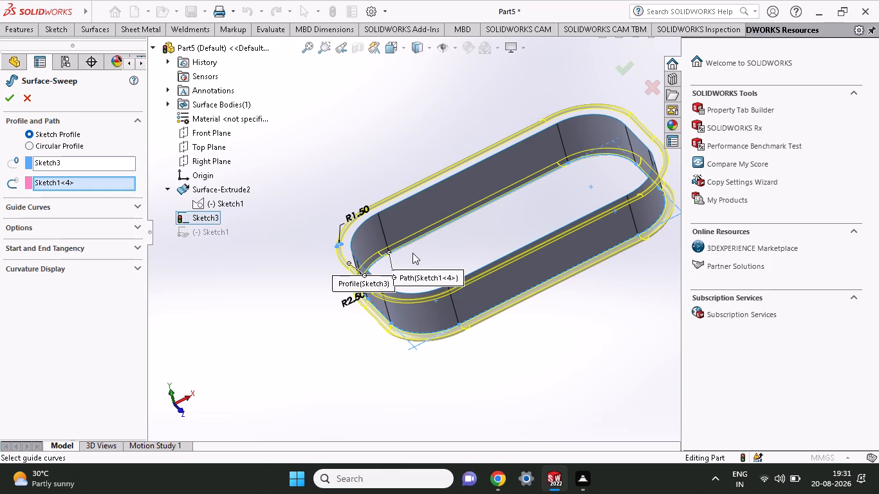
key("ctrl+z")
middle_click_drag(351, 185, 403, 127)
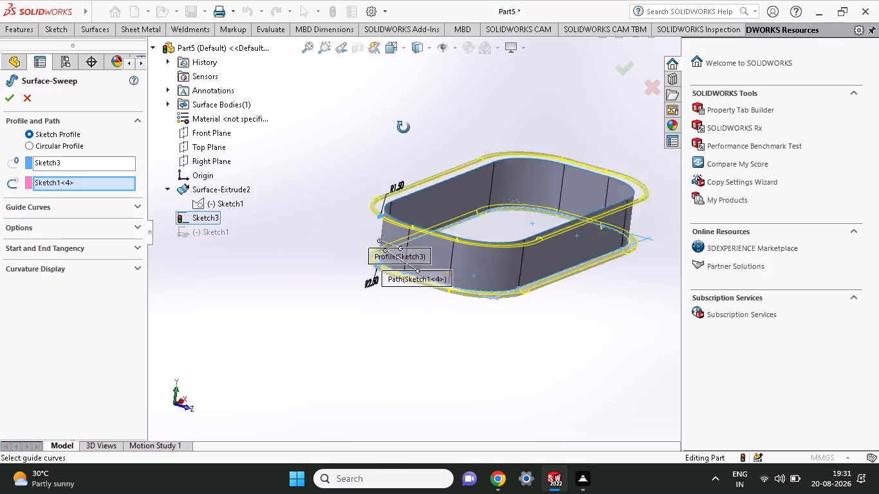
middle_click_drag(403, 127, 329, 118)
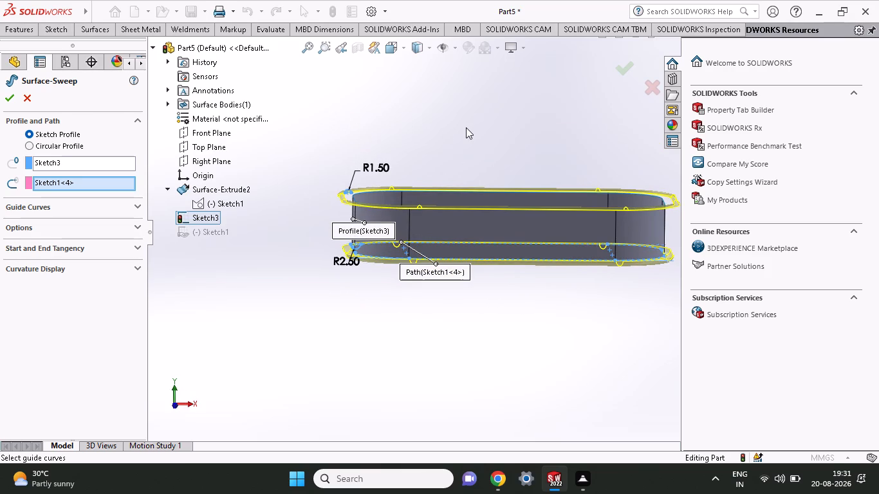
key("ctrl+z")
key("Escape")
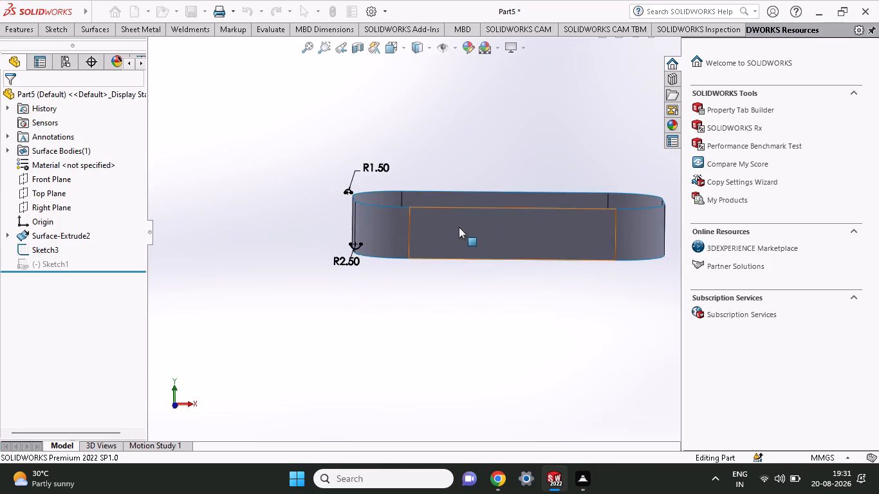
Go back into the two-arc profile sketch and undo the latest radius changes on both arcs.
middle_click_drag(412, 156, 414, 158)
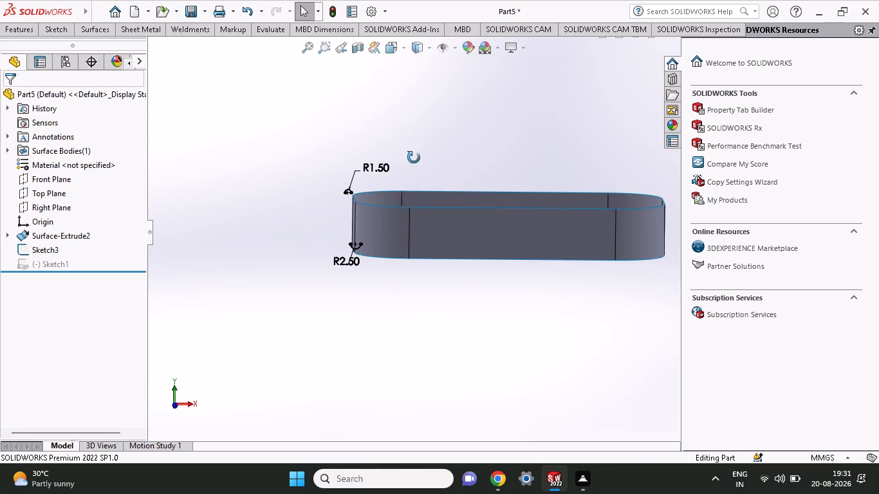
middle_click_drag(414, 158, 403, 259)
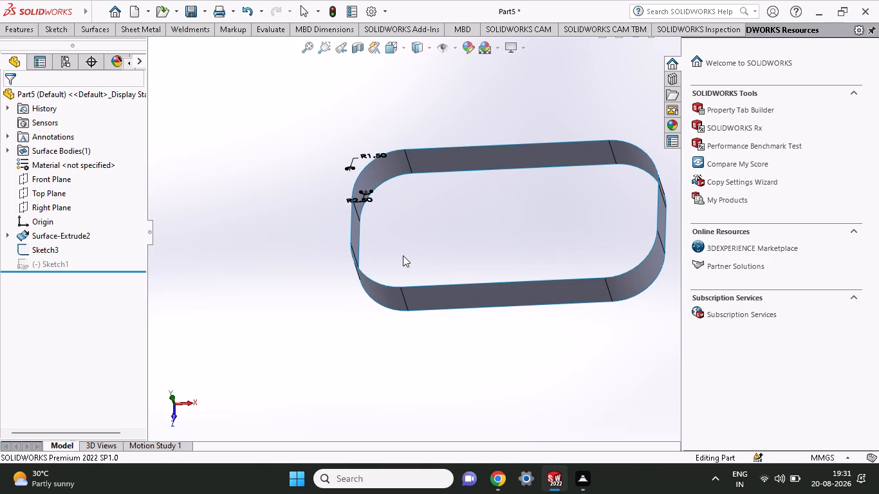
key("ctrl+z")
key("ctrl+z")
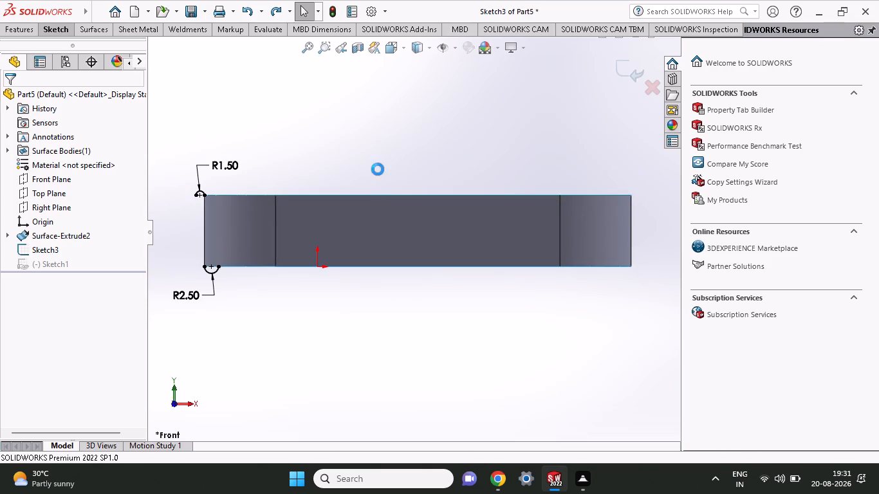
middle_click_drag(378, 169, 380, 208)
key("ctrl+z")
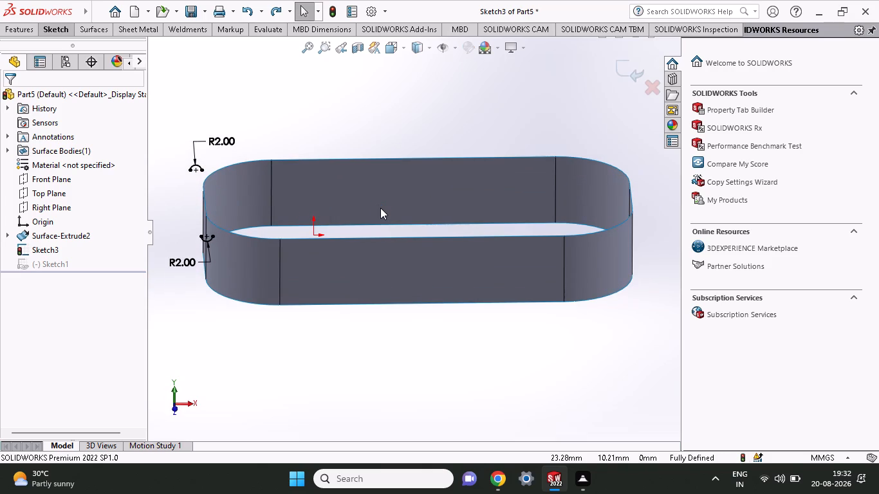
key("ctrl+z")
key("ctrl+z")
key("ctrl+z")
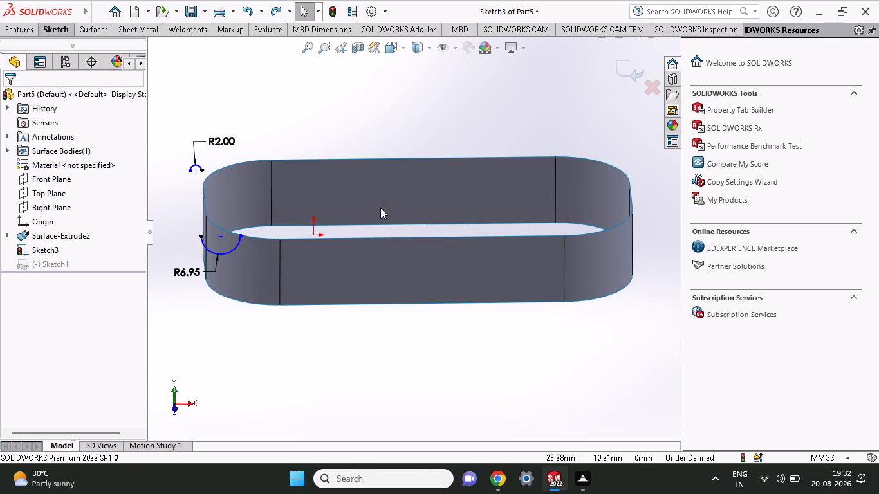
Undo the remaining radius dimensions and both half-round arcs, back to the empty sketch on the Front Plane.
middle_click_drag(380, 208, 385, 282, "ctrl")
middle_click_drag(389, 192, 380, 224, "ctrl")
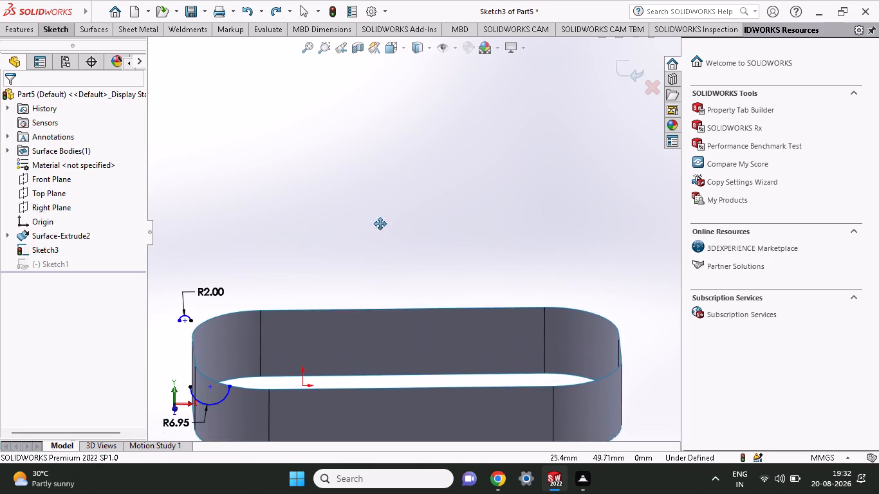
middle_click_drag(380, 224, 378, 236, "ctrl")
middle_click_drag(394, 174, 382, 268)
key("ctrl+z")
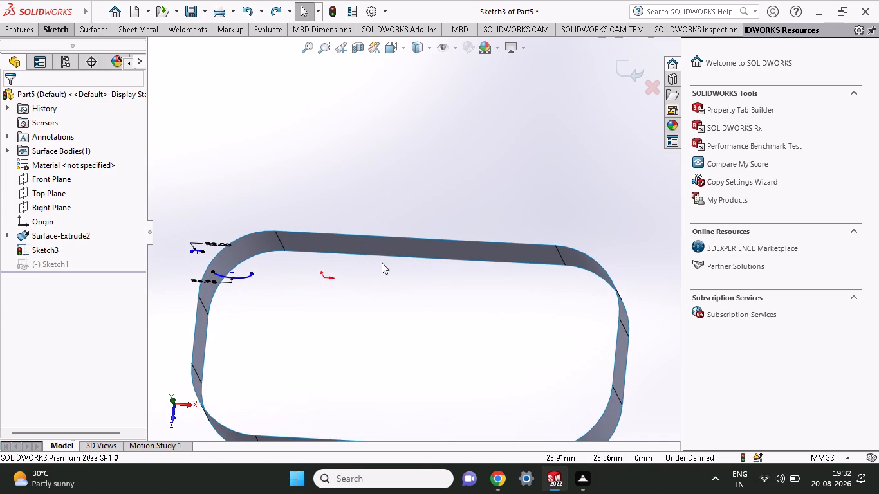
key("ctrl+z")
key("ctrl+z")
key("ctrl+z")
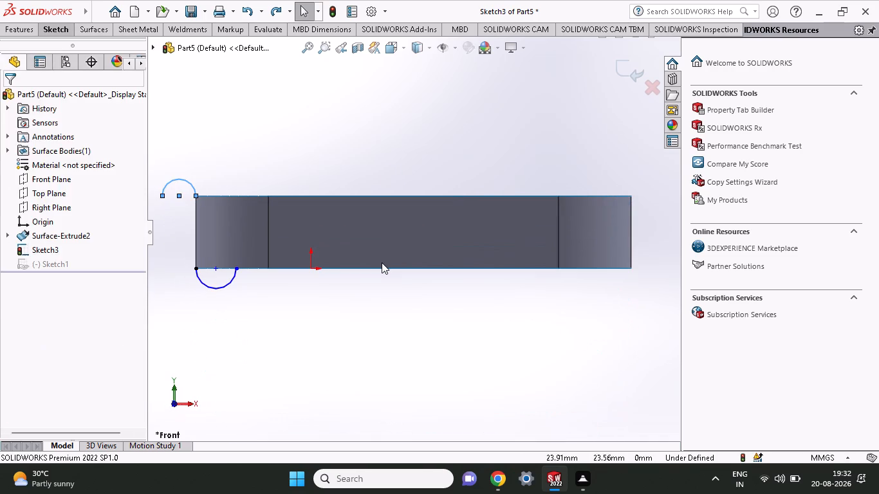
key("ctrl+z")
middle_click_drag(420, 116, 410, 205)
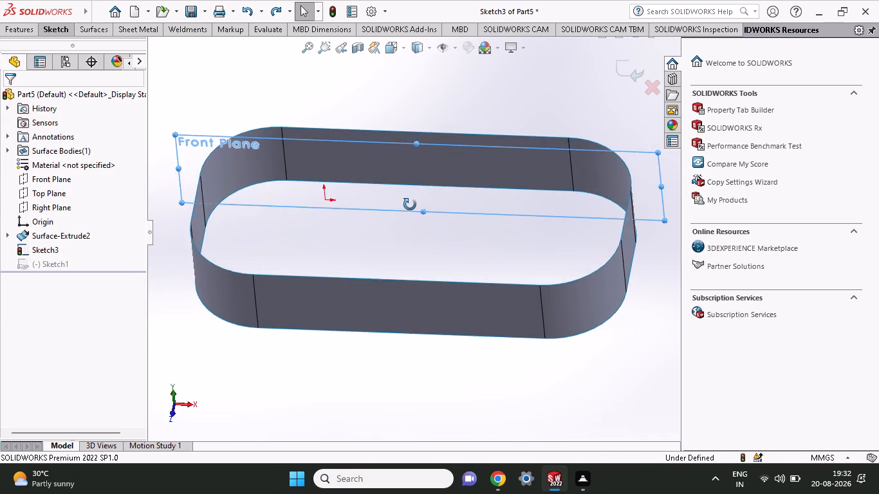
Undo the empty Front Plane sketch and the surface extrusion, back to the rounded-rectangle base sketch.
middle_click_drag(410, 205, 409, 211)
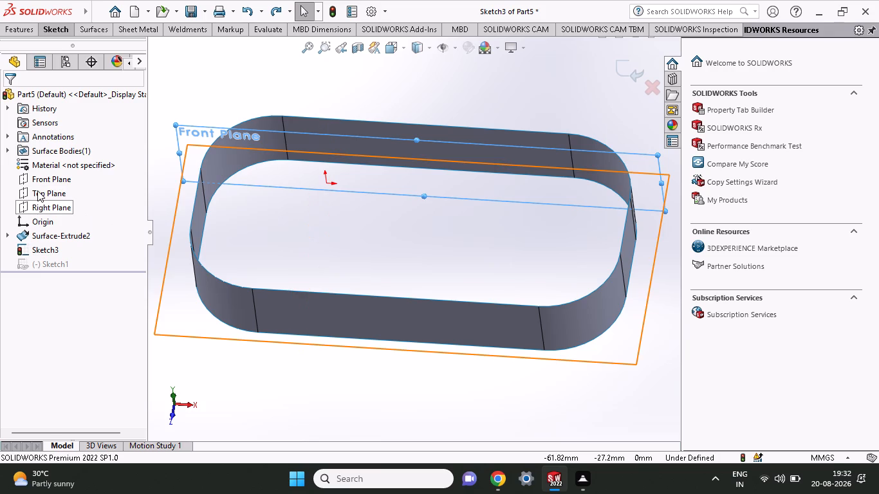
left_click(356, 258)
key("ctrl+z")
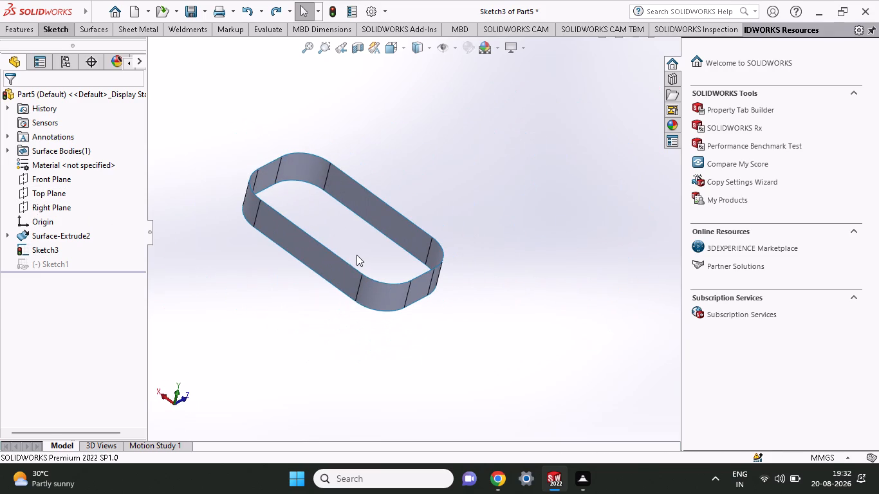
key("ctrl+z")
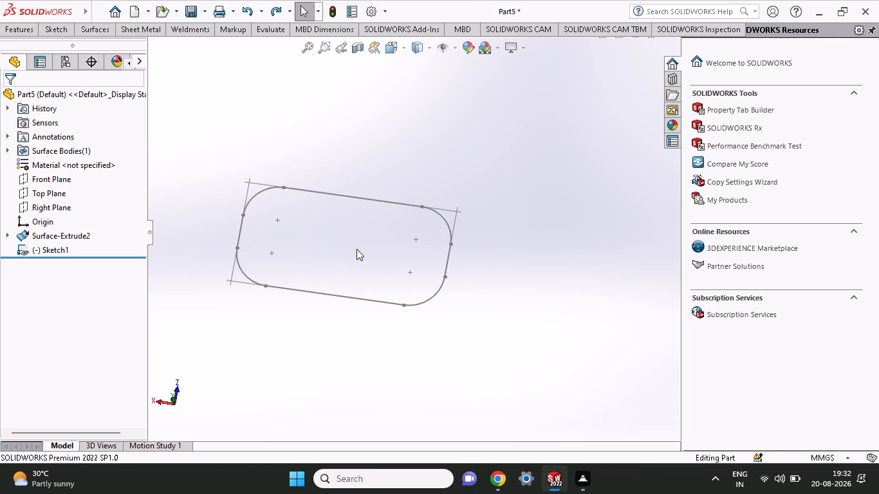
key("ctrl+z")
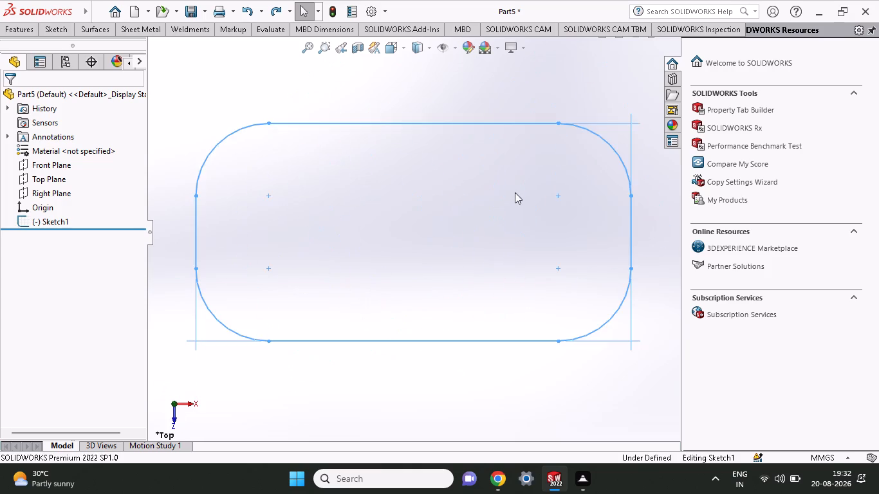
Undo the corner fillets, the dimensions and the rectangle itself, back to an empty base sketch on the Top Plane.
key("ctrl+z")
key("ctrl+z")
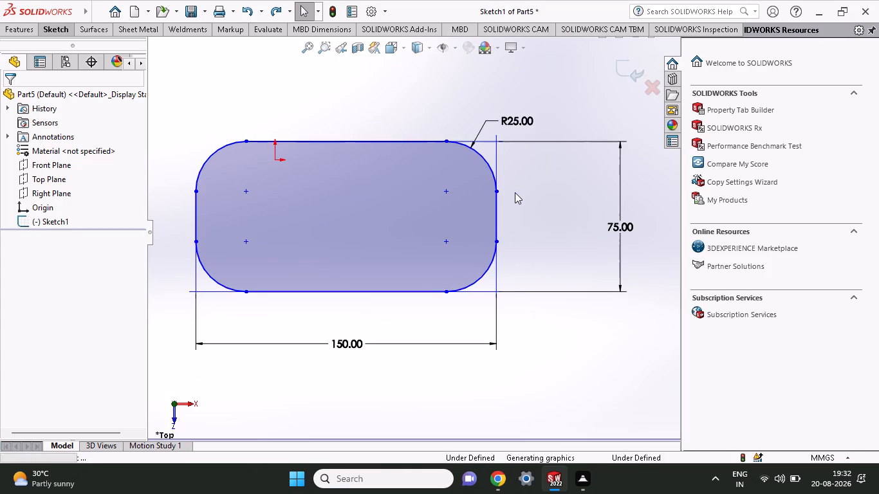
key("ctrl+z")
key("ctrl+z")
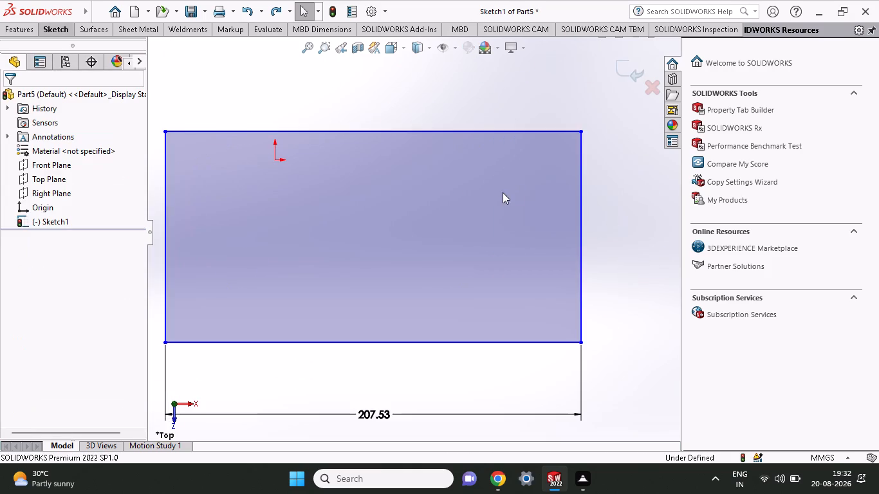
key("ctrl+z")
key("ctrl+z")
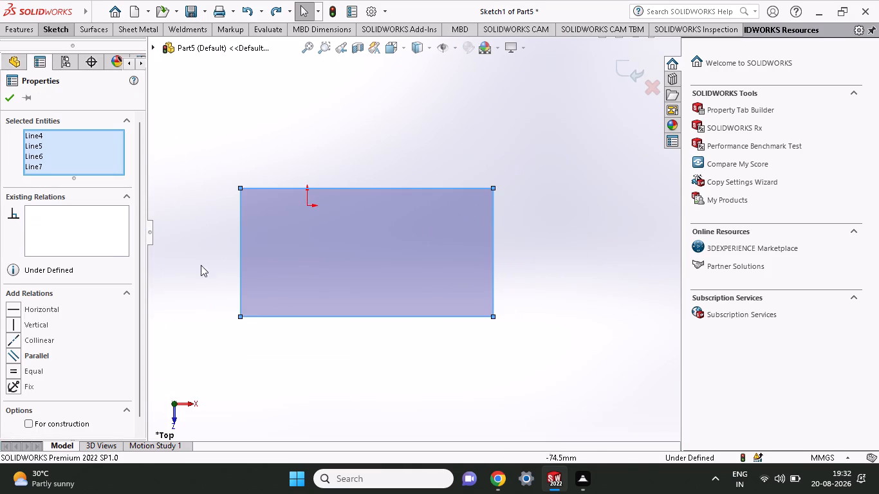
key("ctrl+z")
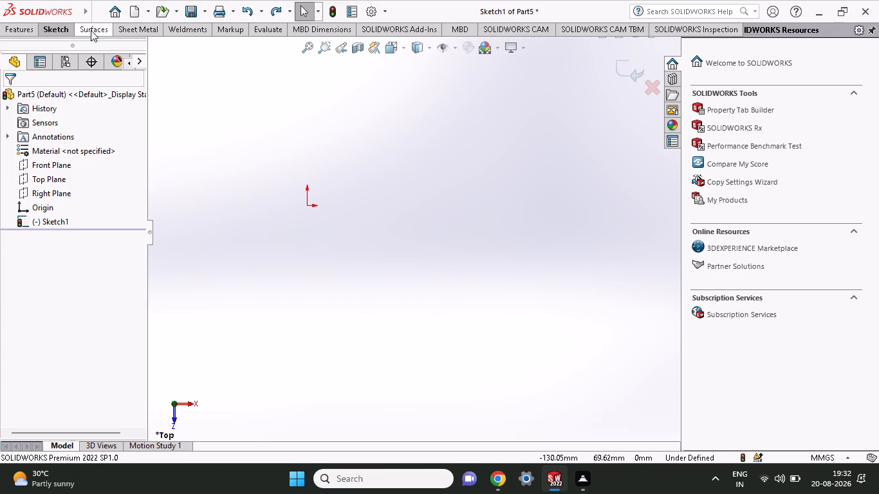
Sketch a center rectangle about 186 by 114 mm, centred on the origin.
left_click(59, 26)
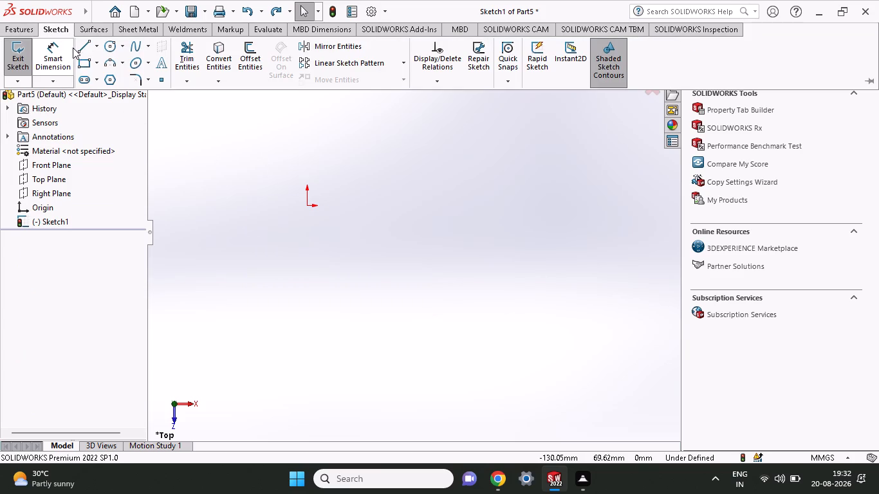
left_click(93, 64)
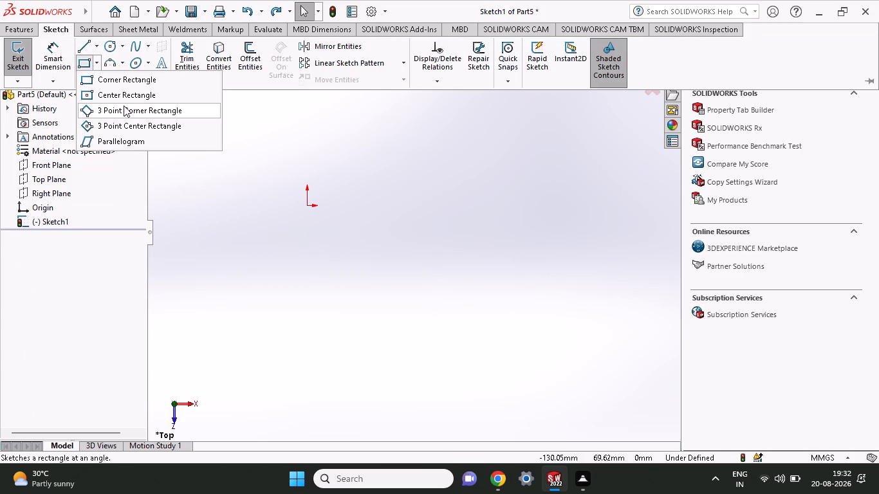
left_click(124, 96)
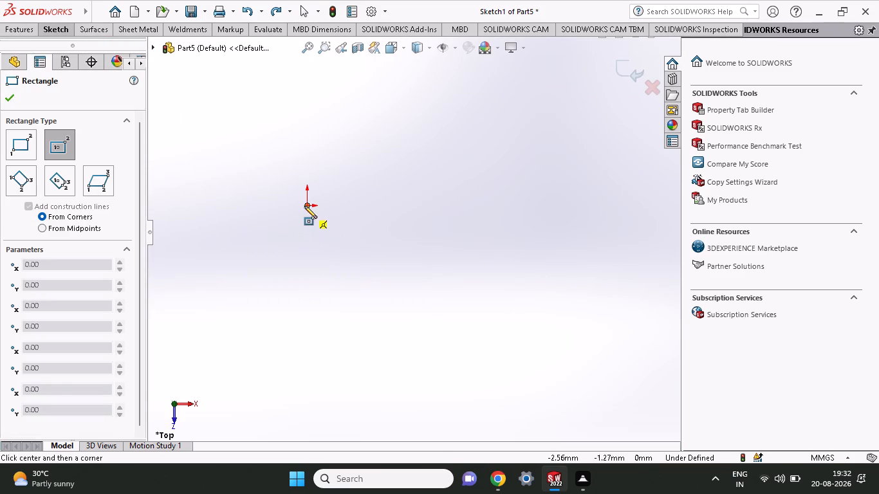
left_click(304, 206)
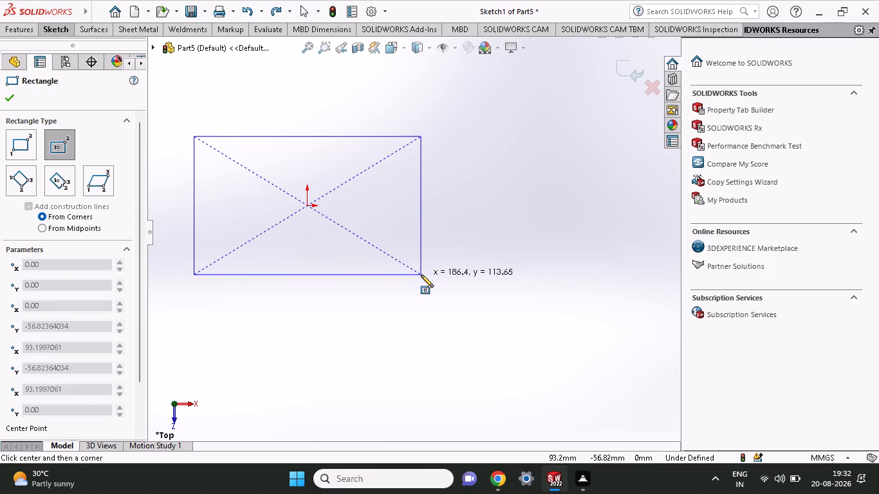
left_click(421, 275)
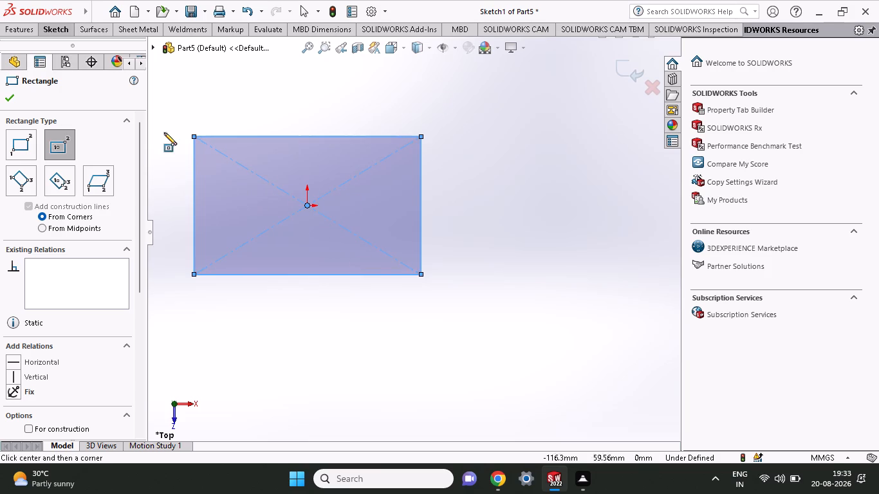
Dimension the rectangle 150 mm wide and 75 mm high.
left_click(56, 30)
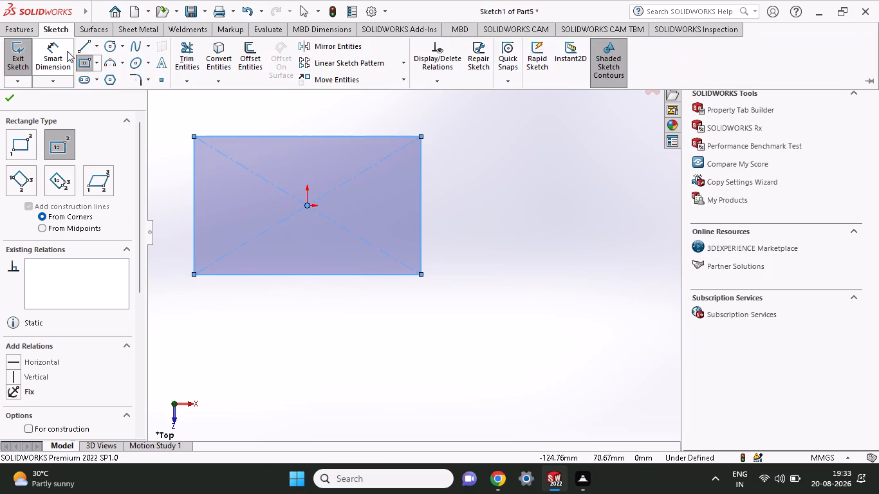
left_click(56, 52)
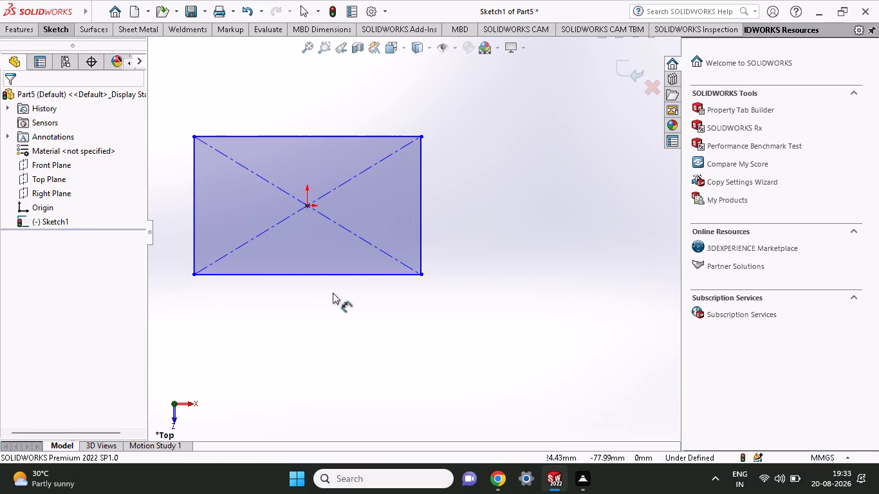
left_click(329, 273)
left_click(319, 340)
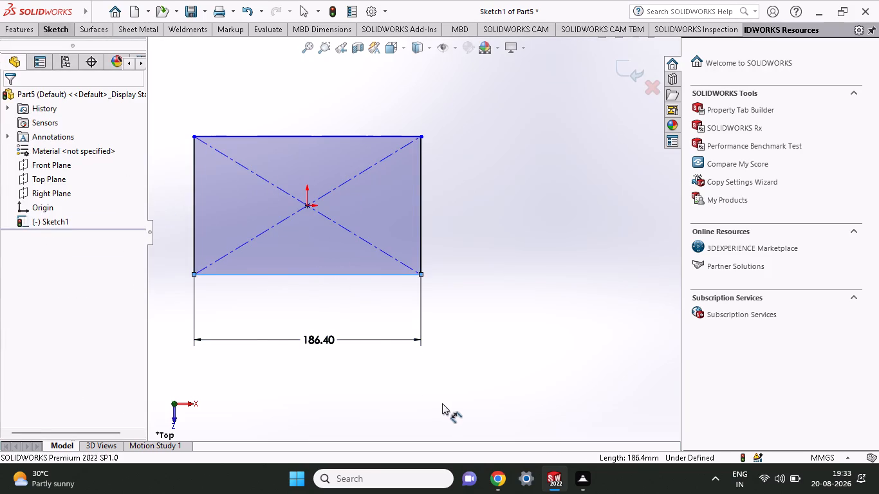
type("150")
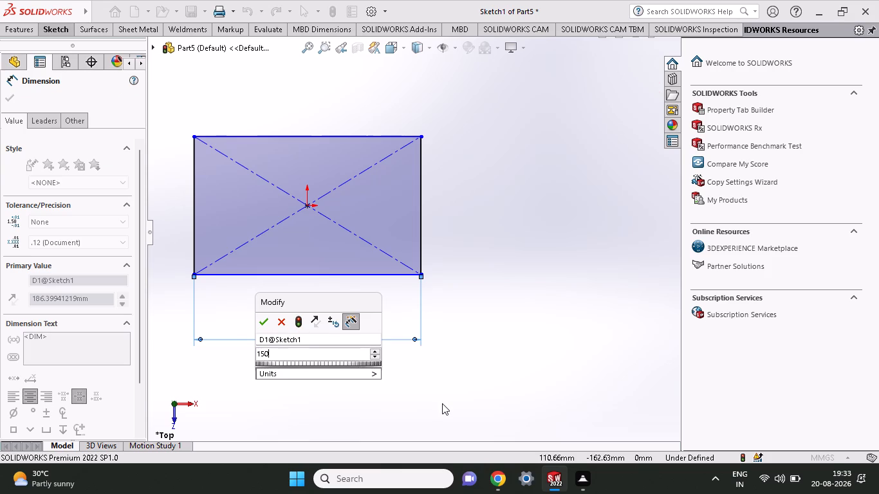
key("Return")
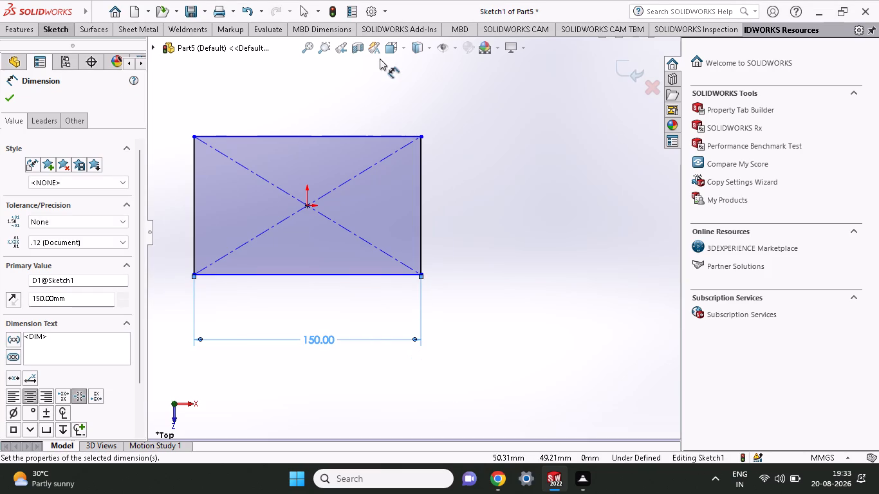
left_click(420, 215)
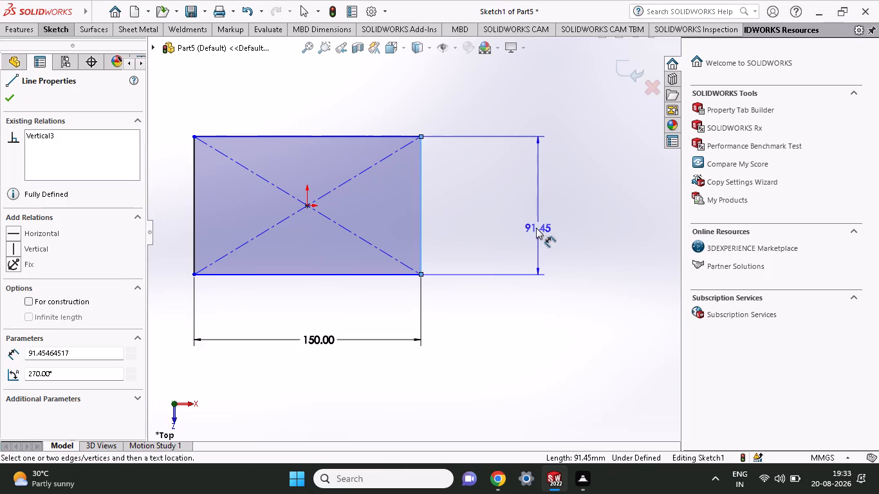
left_click(535, 190)
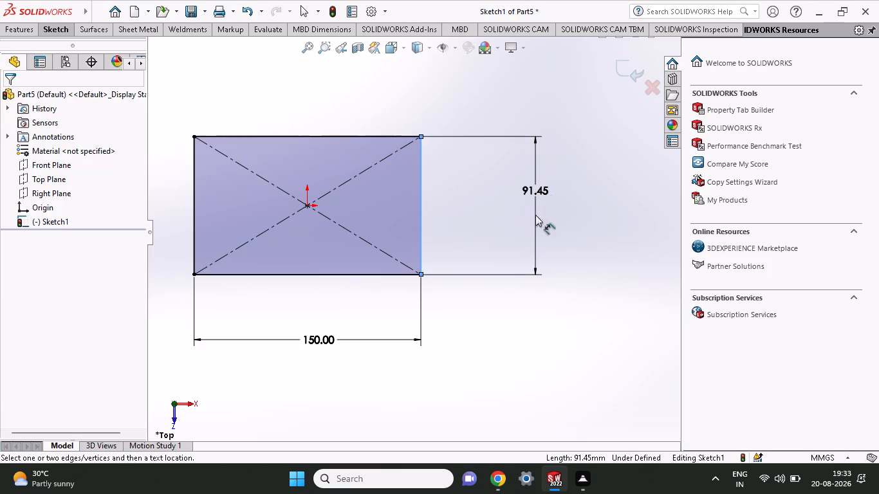
type("75")
key("Return")
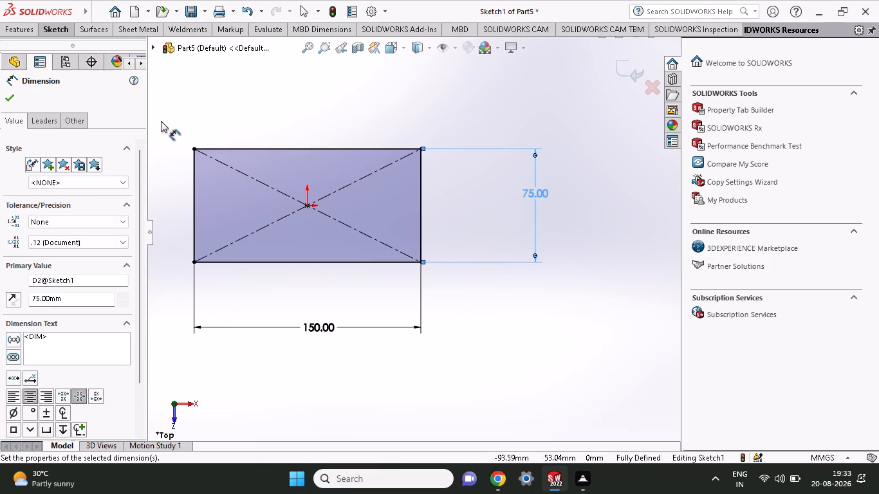
Round all four rectangle corners with 25 mm sketch fillets.
left_click(51, 28)
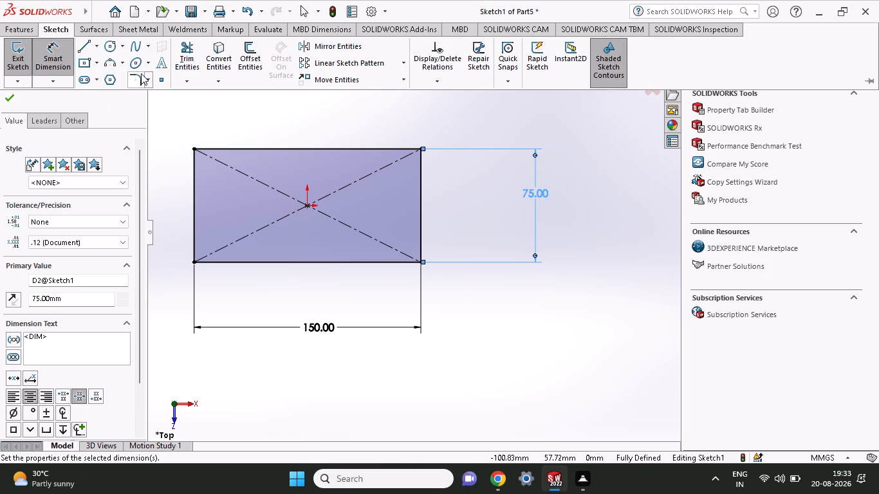
left_click(141, 73)
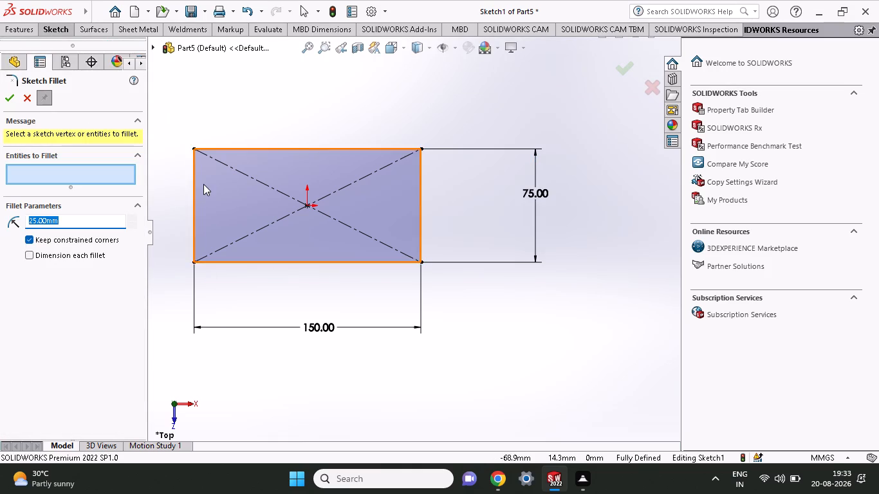
left_click(193, 176)
left_click(214, 145)
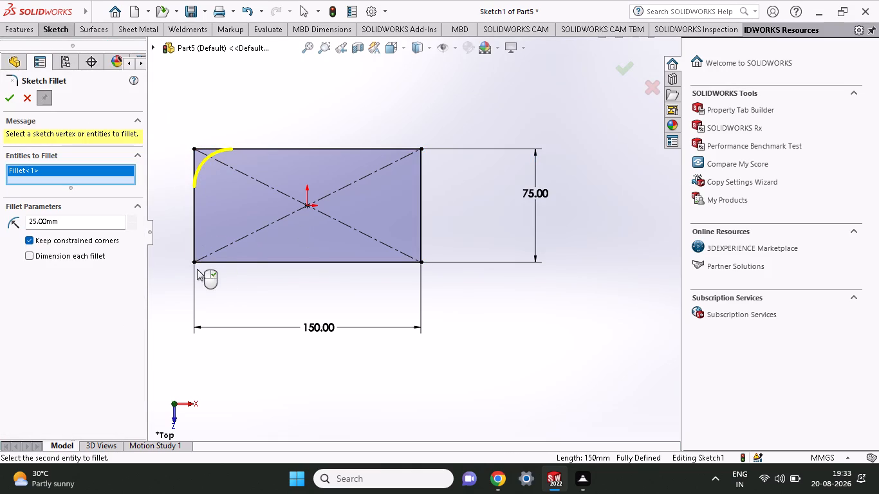
left_click(243, 263)
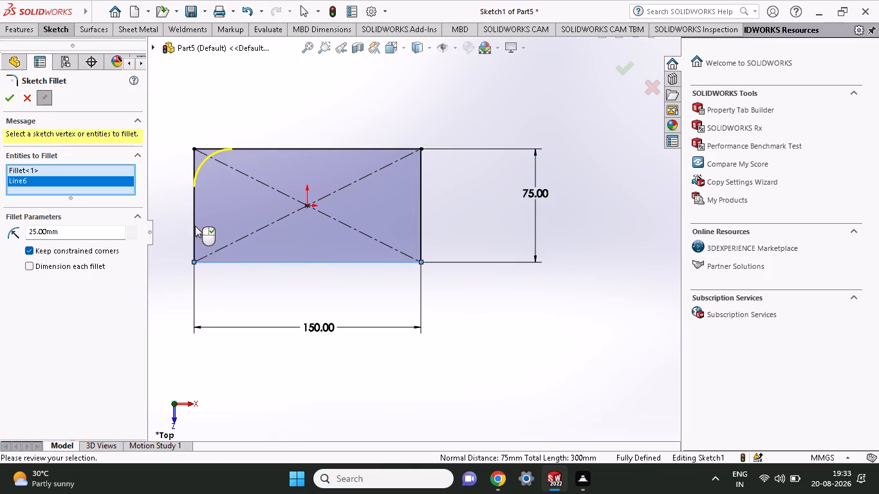
left_click(195, 226)
left_click(421, 192)
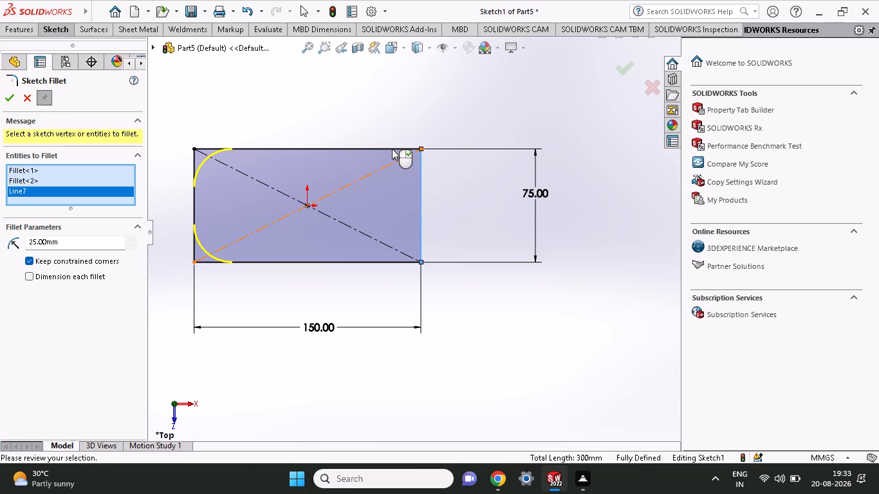
left_click(392, 149)
left_click(402, 262)
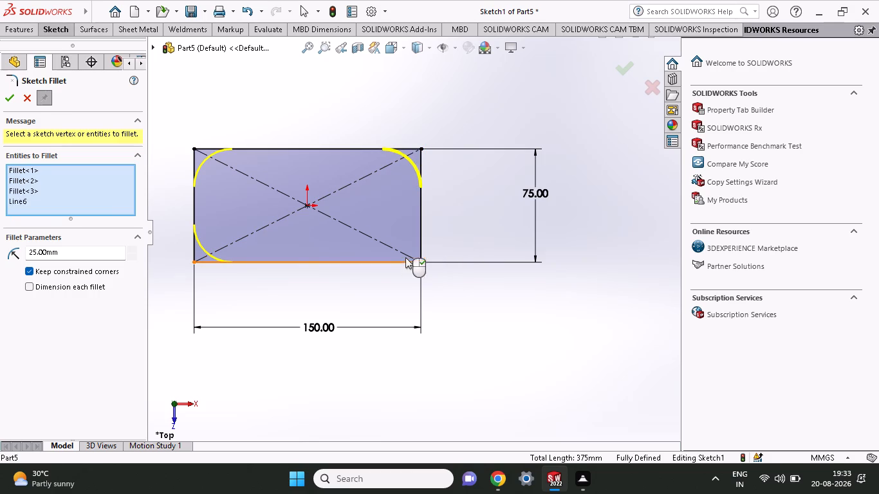
left_click(422, 215)
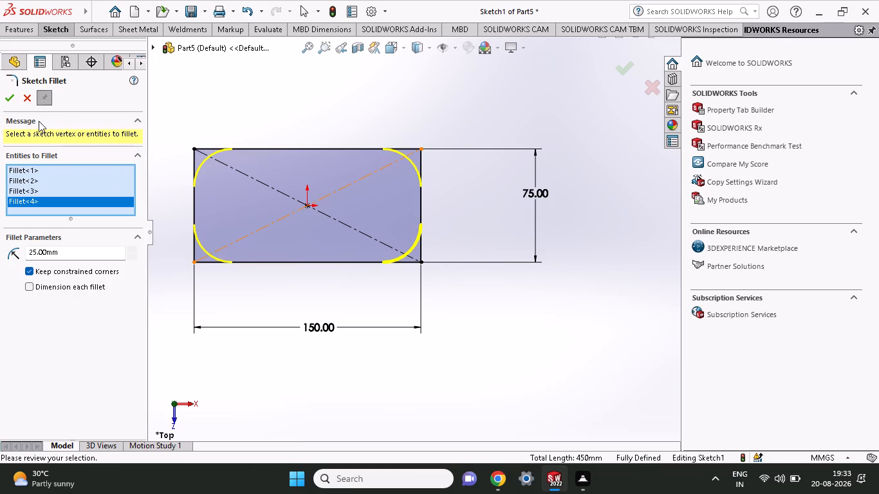
left_click(5, 95)
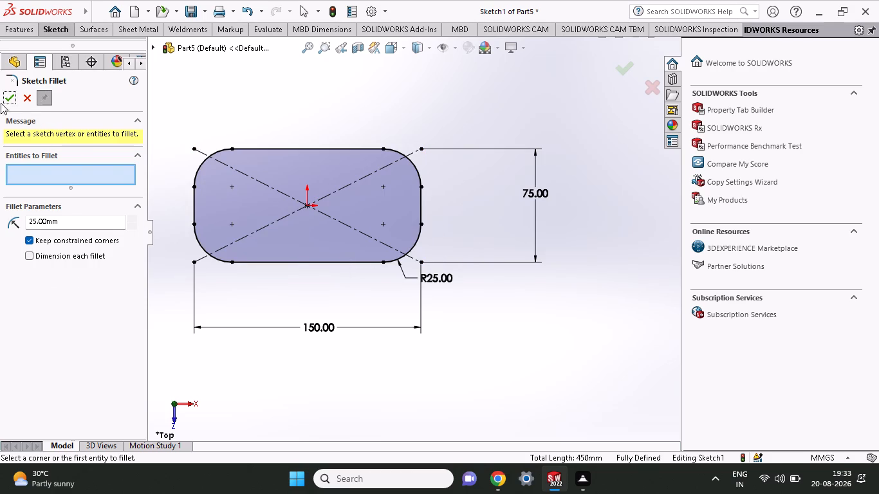
left_click(9, 99)
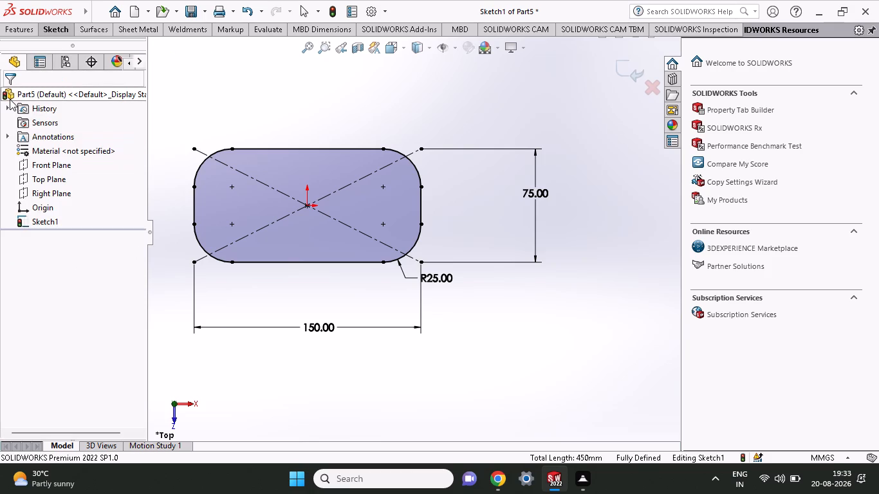
Extrude the rounded rectangle as a surface, blind 25 mm from the sketch plane.
middle_click_drag(294, 105, 299, 67)
left_click(97, 24)
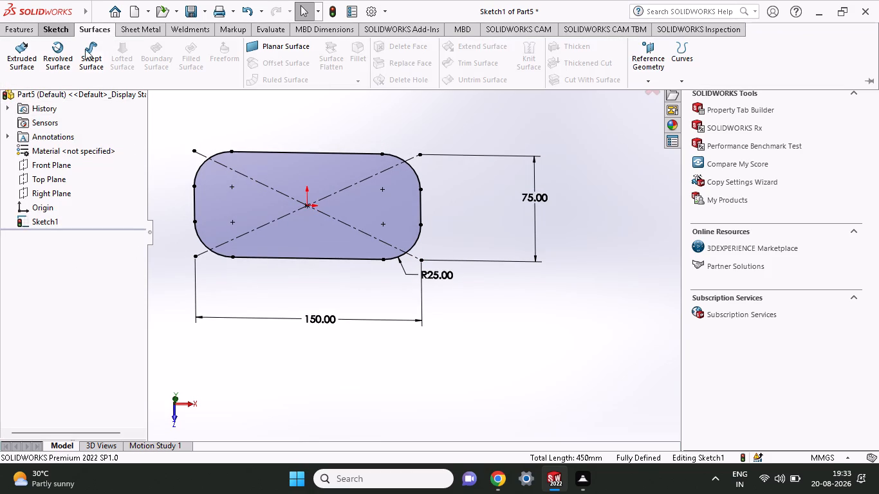
left_click(6, 65)
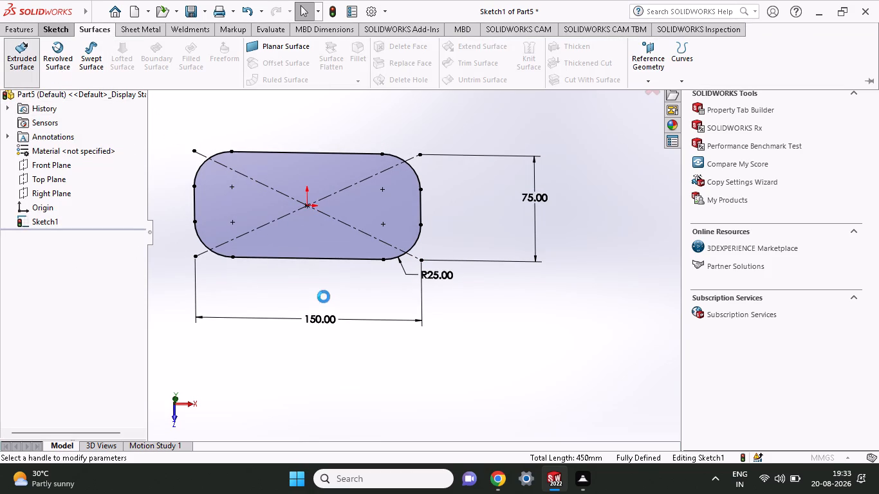
middle_click_drag(280, 206, 282, 167)
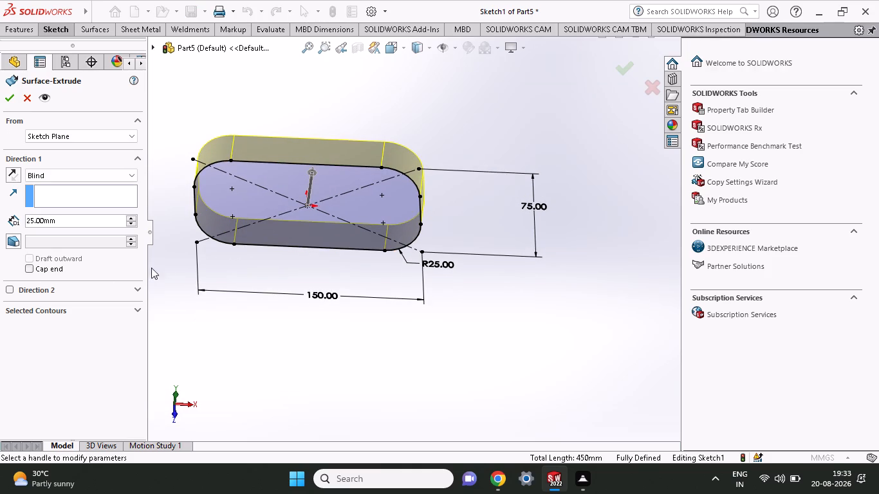
left_click(7, 101)
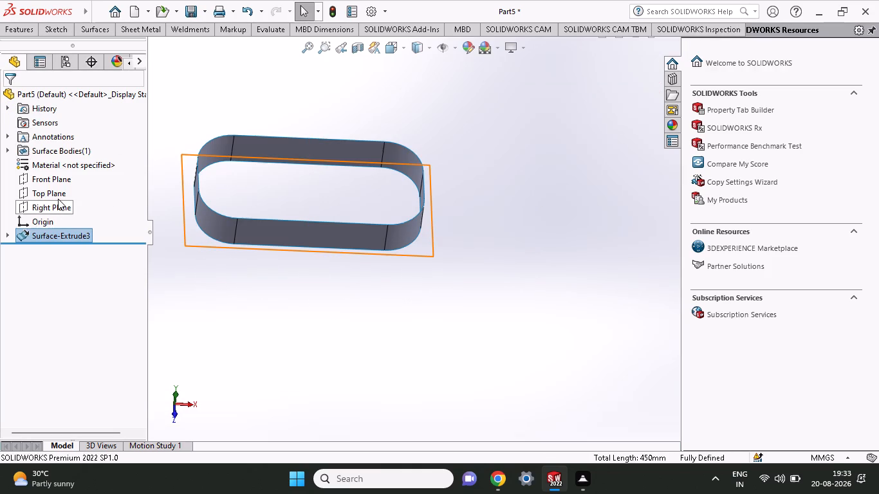
On the Front Plane, sketch a three-point semicircle of about 2 mm radius, extending outward from the wall's upper corner on the negative X side.
left_click(58, 181)
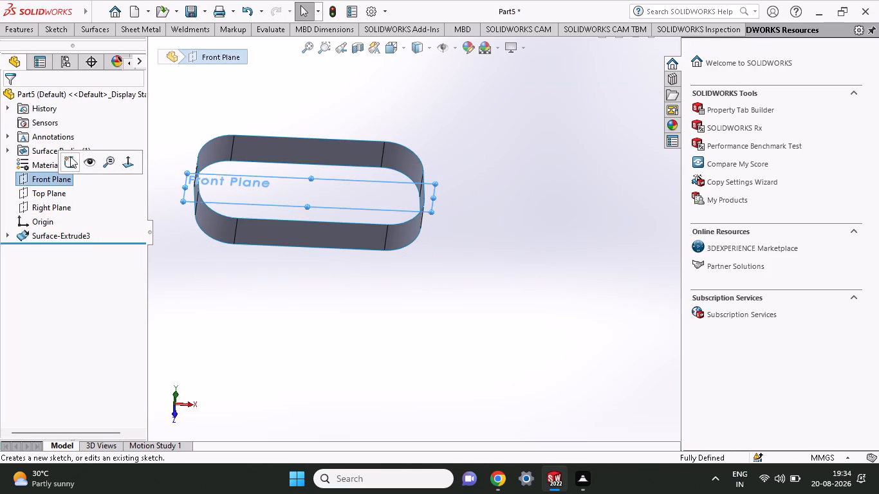
left_click(70, 156)
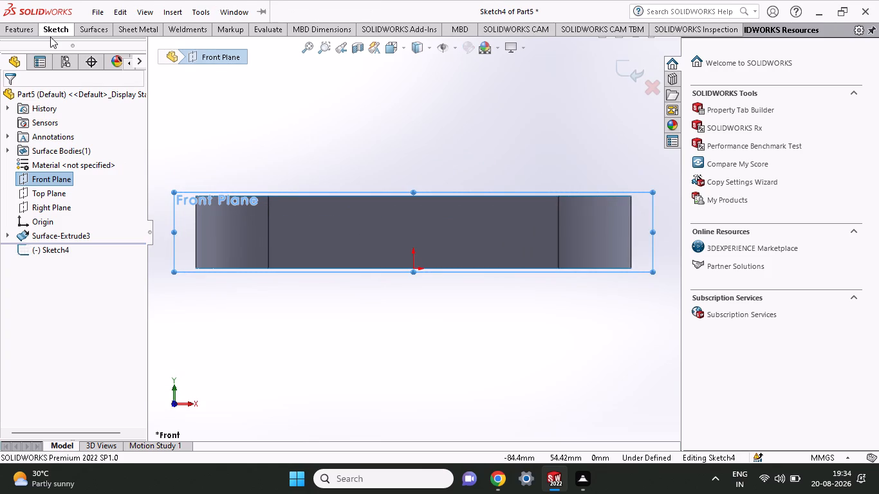
left_click(51, 30)
left_click(109, 67)
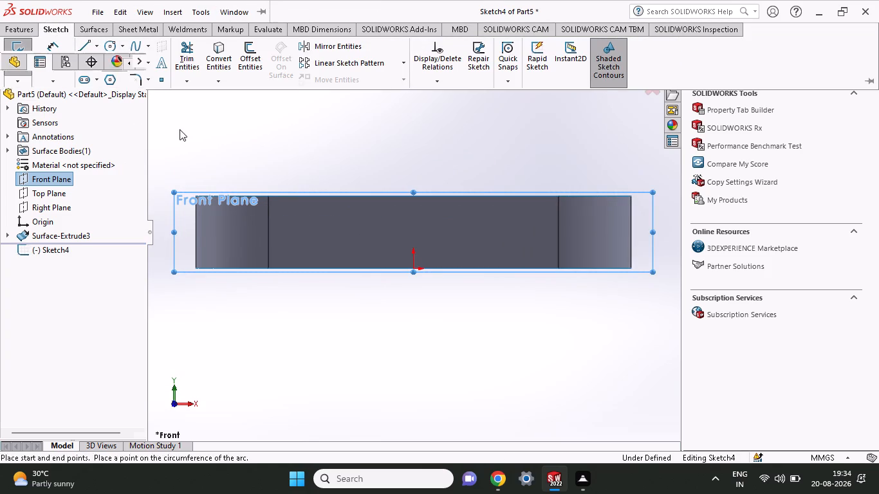
scroll(203, 191, "down", 7)
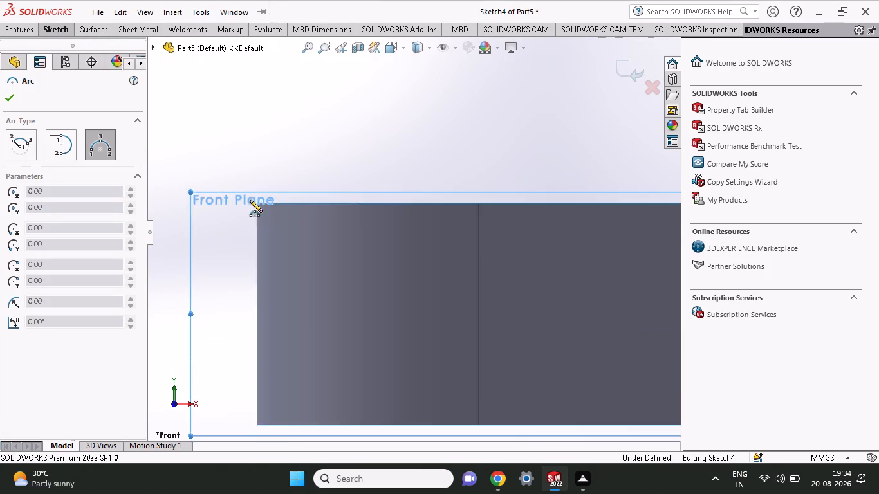
scroll(273, 206, "down", 4)
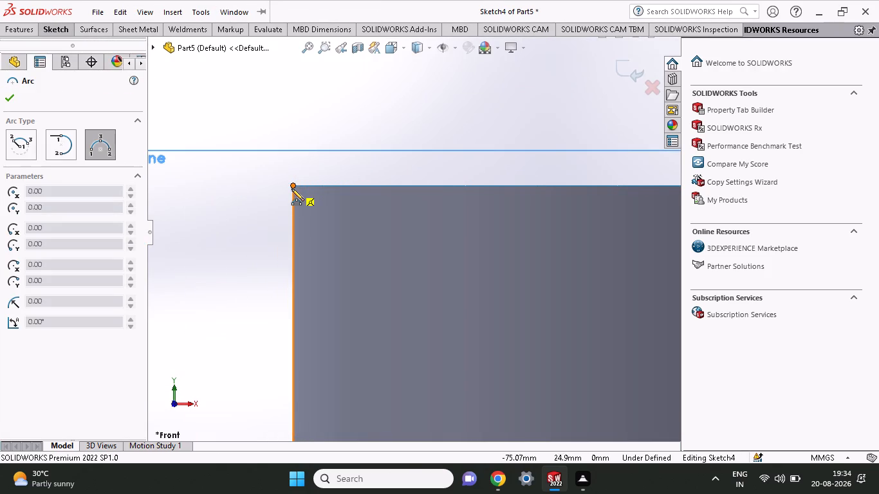
left_click(291, 188)
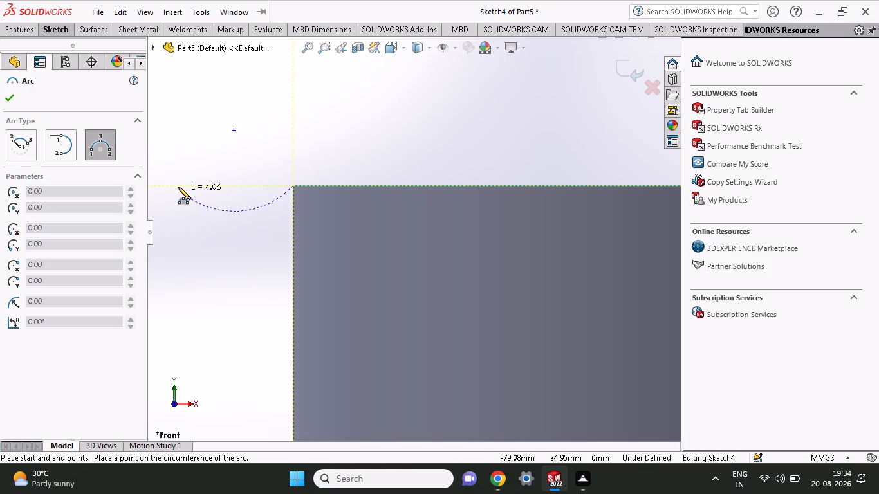
left_click(178, 187)
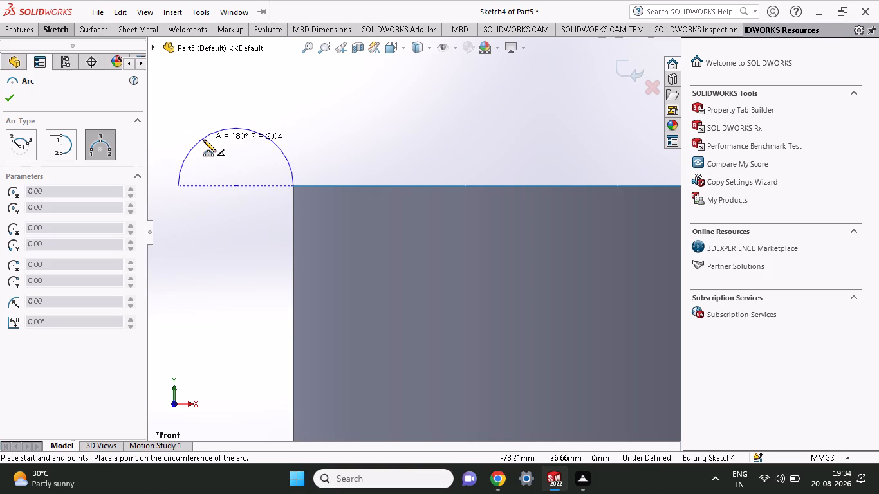
left_click(203, 140)
Sketch a second upward-bulging semicircle of about 3.5 mm radius, running inward along the base from the wall's lower corner.
scroll(275, 163, "up", 5)
scroll(416, 358, "up", 4)
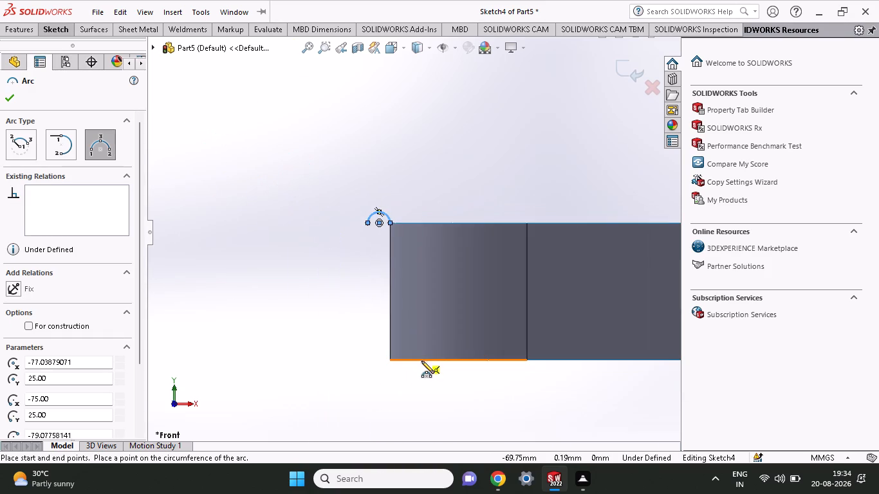
scroll(420, 345, "down", 3)
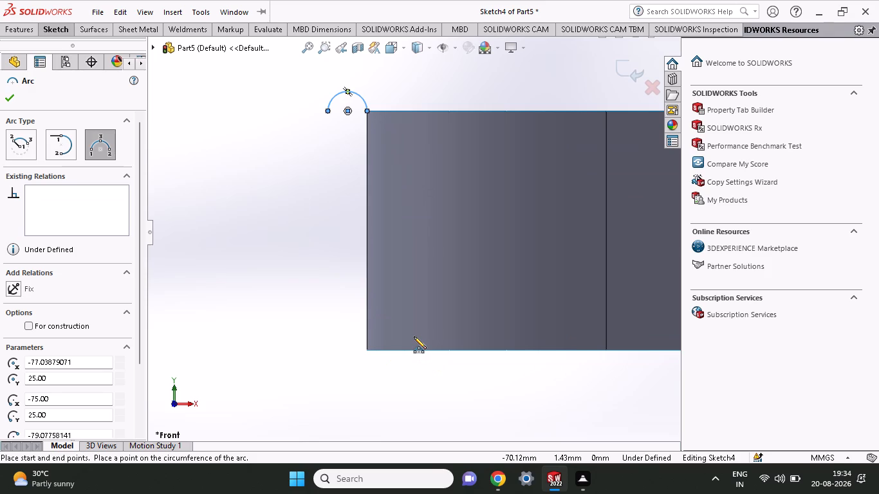
left_click(364, 351)
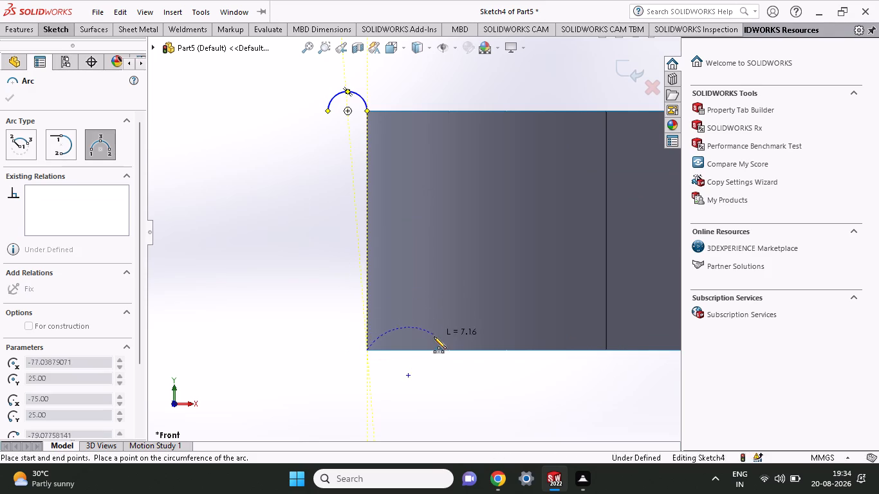
left_click(434, 348)
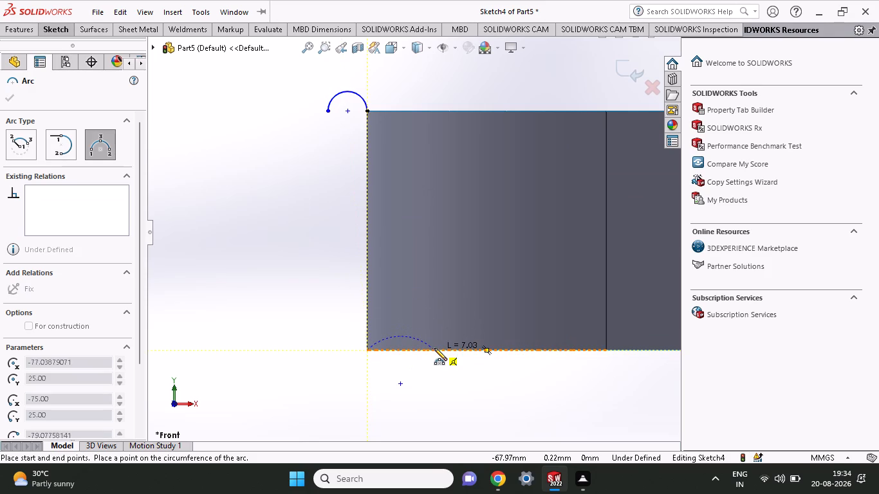
left_click(407, 320)
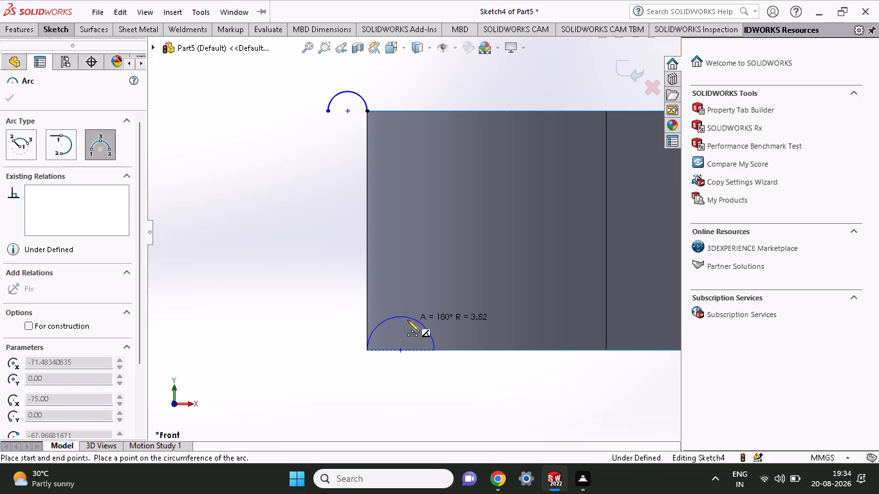
Dimension the lower arc's radius as 2.50 mm and the upper arc's radius as 1.50 mm.
left_click(43, 31)
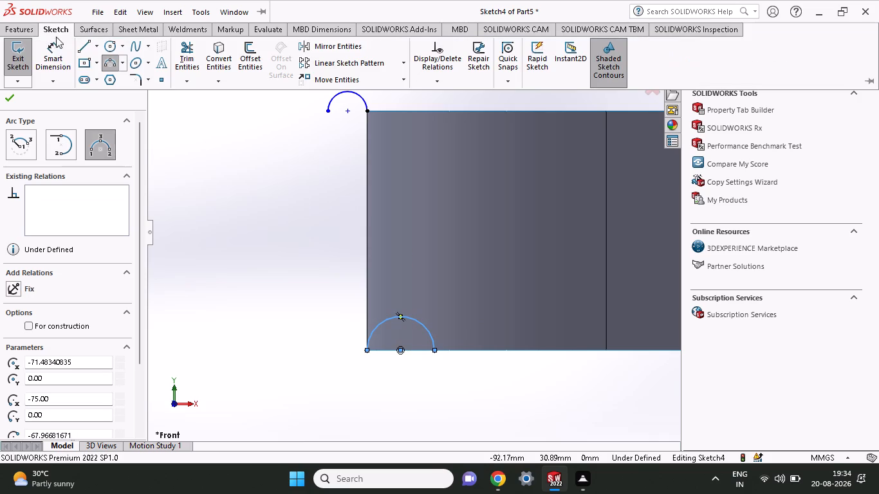
left_click(57, 54)
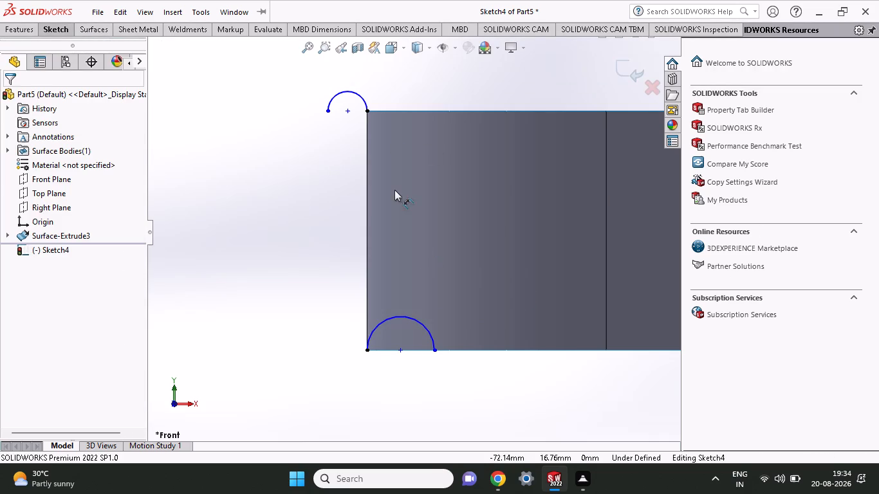
left_click(421, 326)
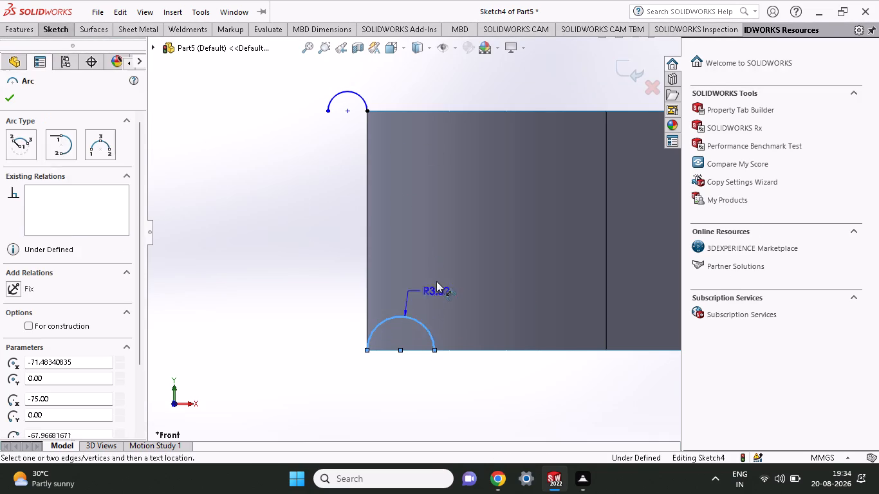
left_click(434, 277)
type("2.50")
key("Return")
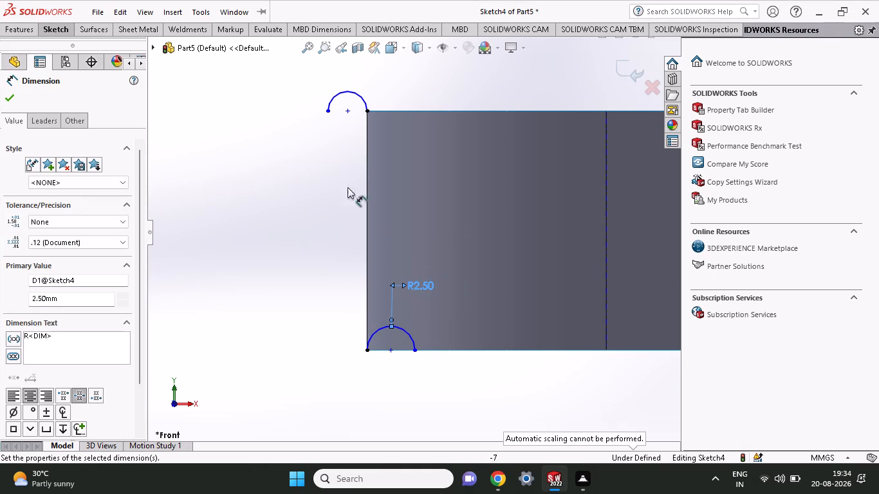
left_click(346, 91)
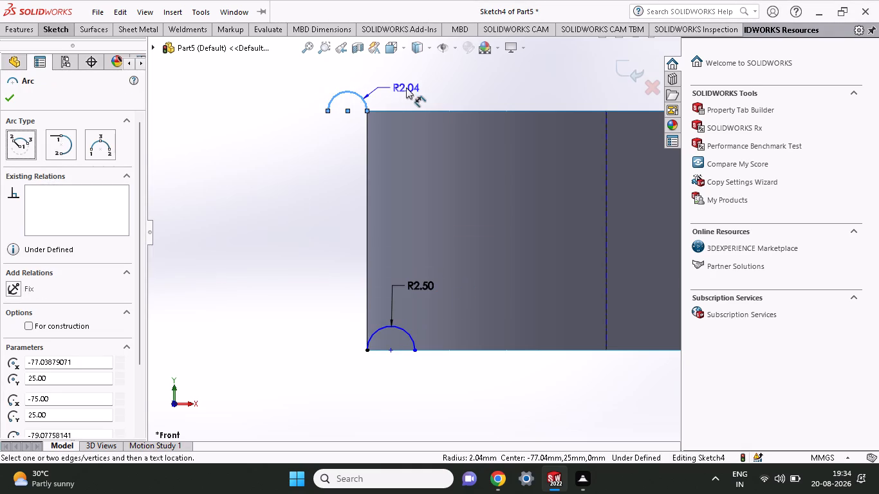
left_click(405, 86)
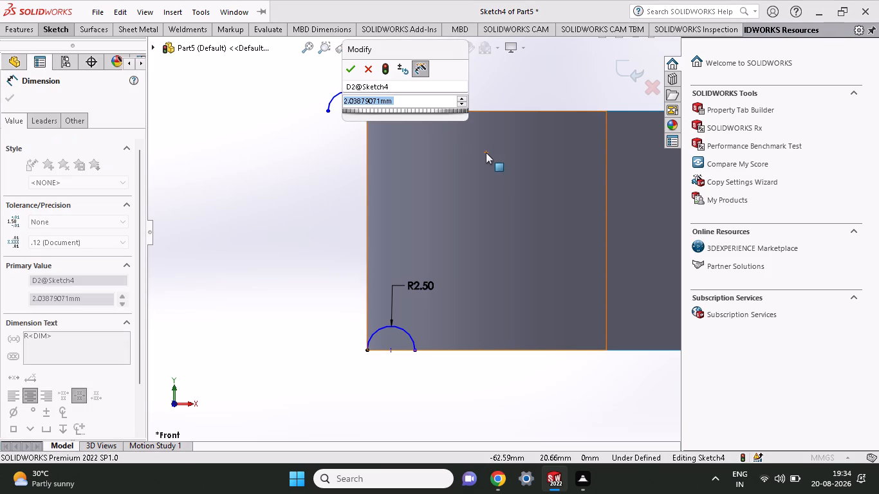
type("1.50")
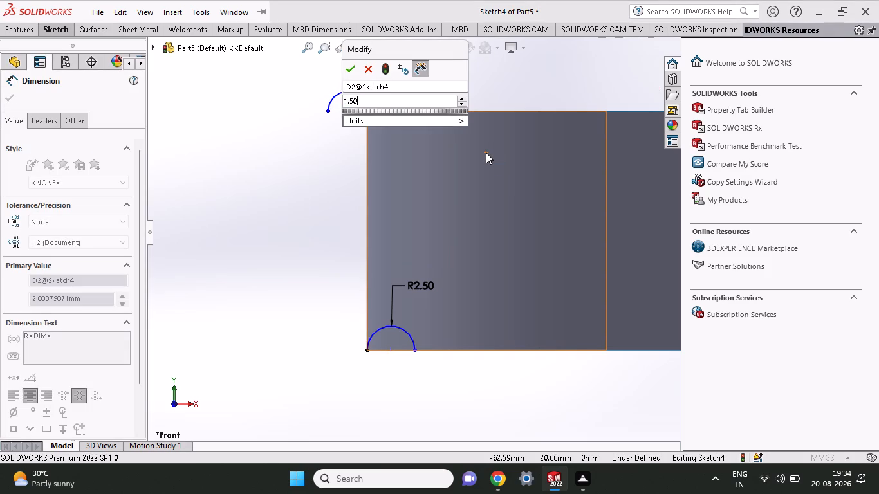
key("Return")
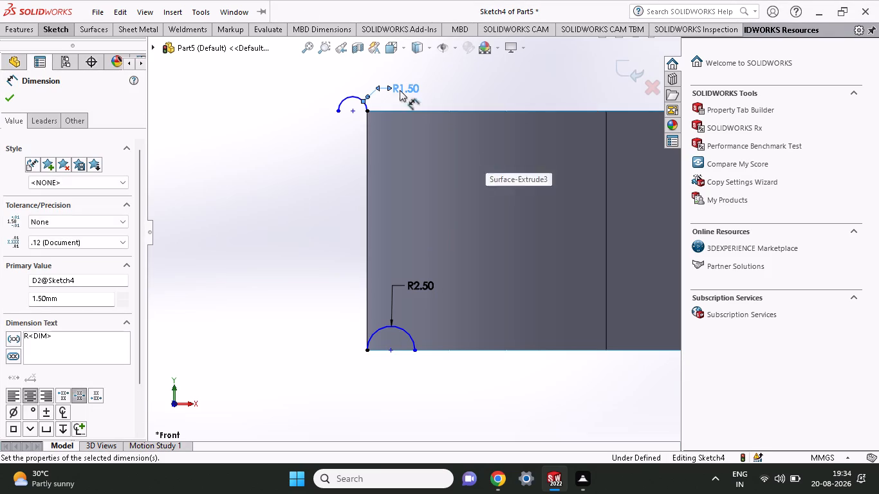
left_click(44, 28)
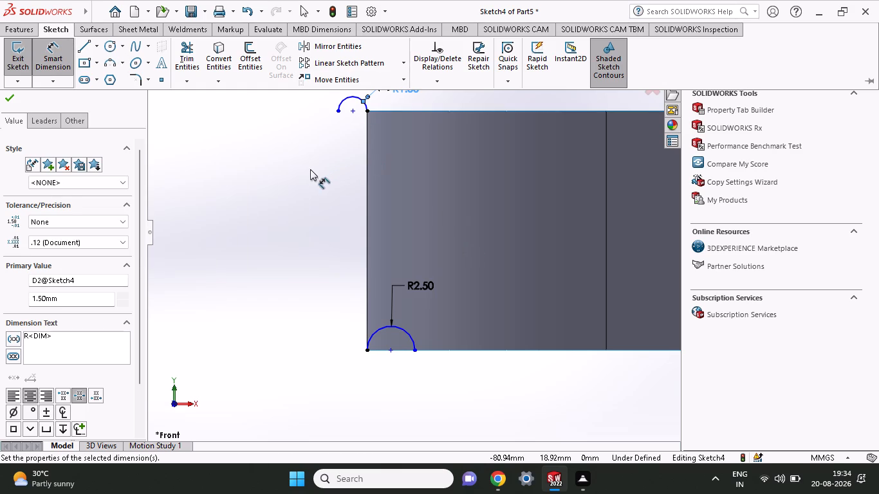
key("Escape")
Add a horizontal relation between the upper arc's two endpoints and its centre point.
scroll(355, 133, "up", 1)
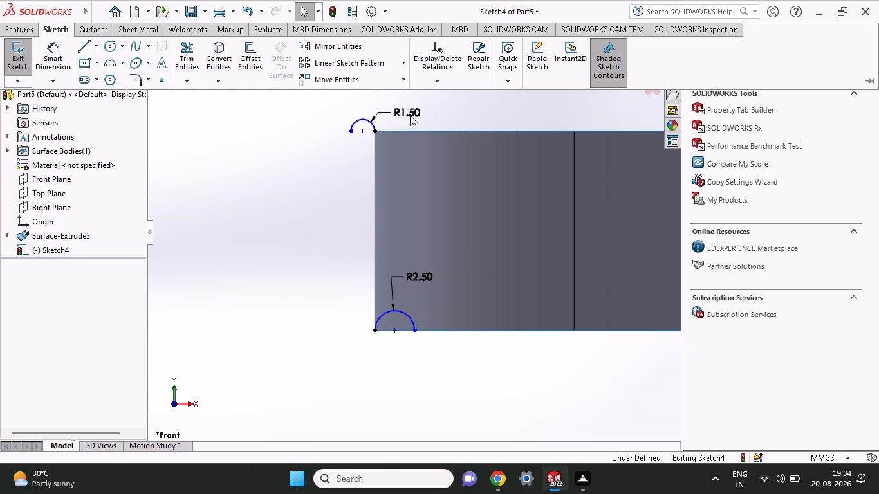
scroll(410, 115, "down", 1)
left_click(366, 143, "shift")
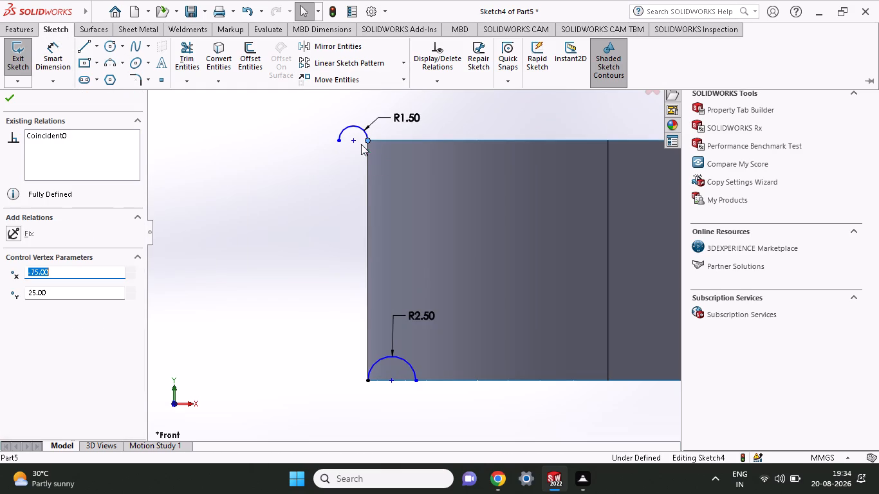
left_click(355, 144, "shift")
left_click(339, 141, "shift")
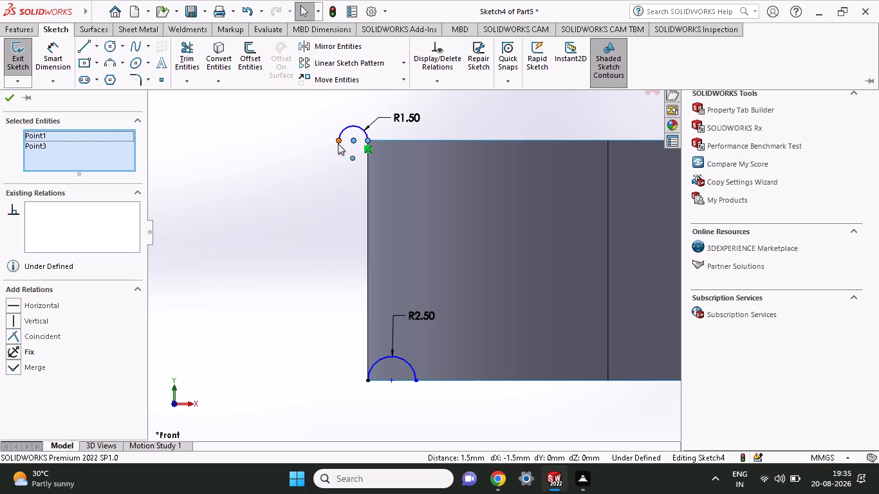
left_click(30, 306, "shift")
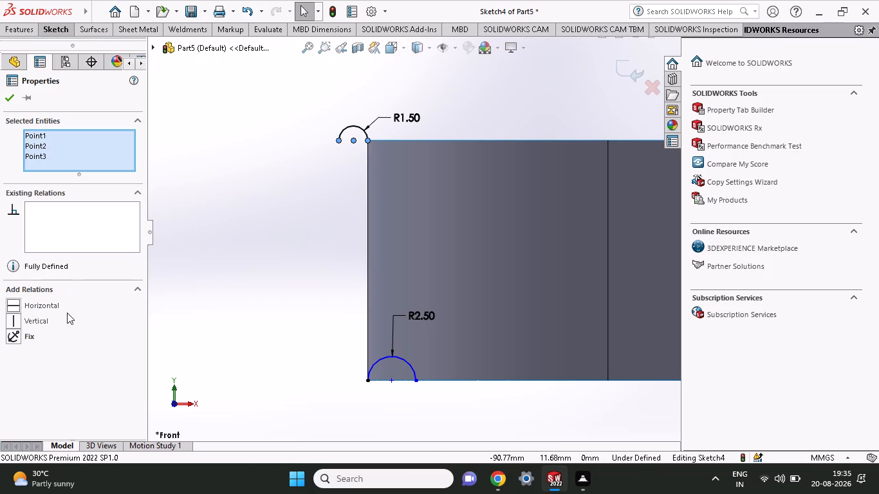
key("Escape")
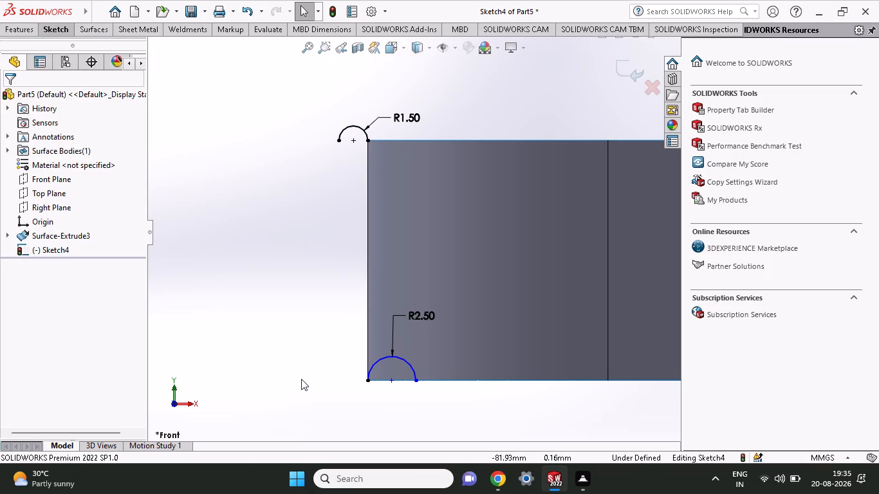
Add a horizontal relation between the lower arc's two endpoints and its centre point.
left_click(417, 383, "shift")
left_click(394, 384, "shift")
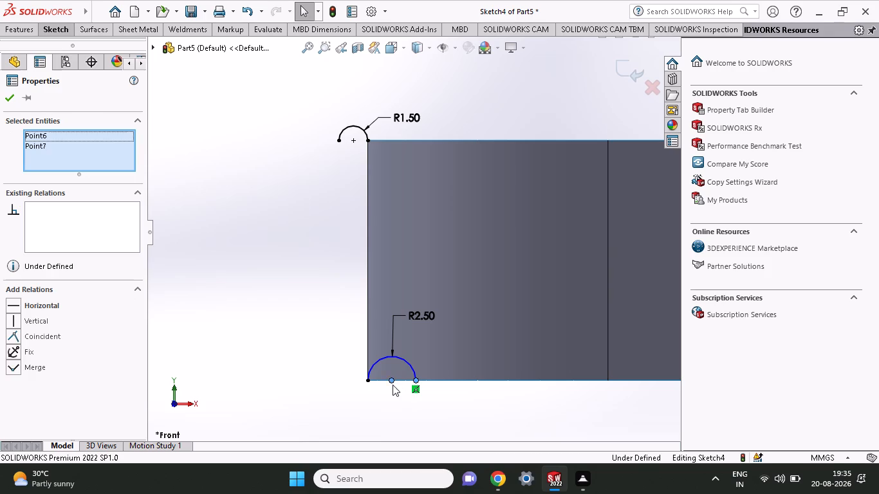
left_click(370, 382, "shift")
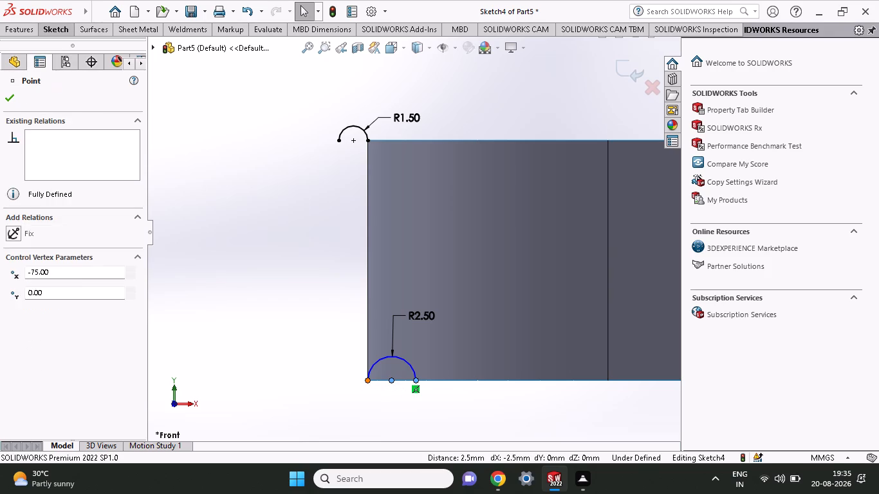
left_click(37, 311)
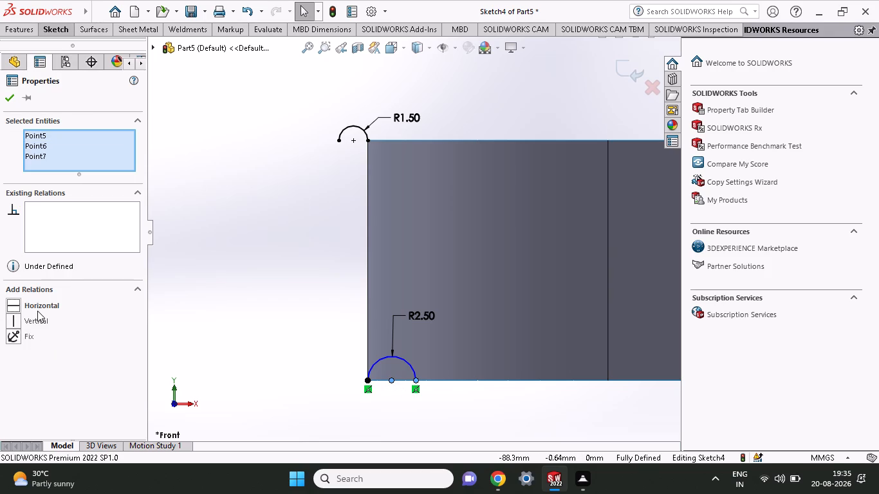
left_click(35, 306)
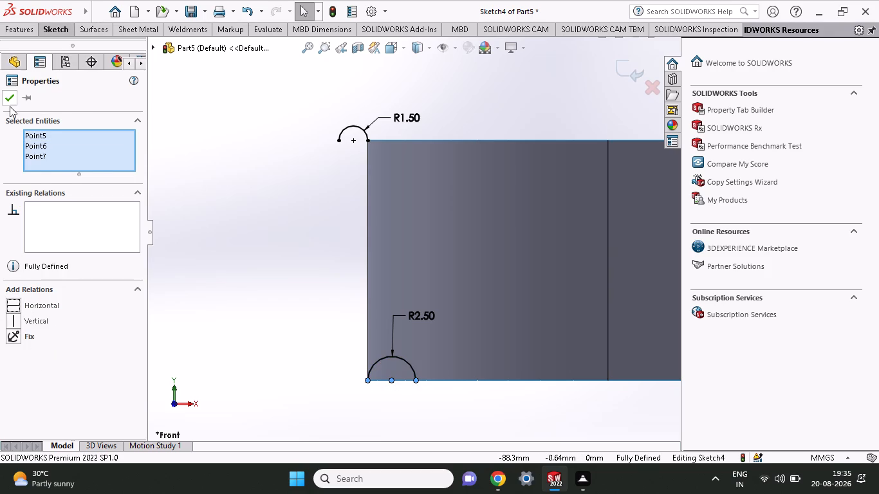
left_click(10, 101)
Create a swept surface using the two-arc sketch as profile and the extrusion's rounded-rectangle sketch as path.
scroll(318, 178, "up", 2)
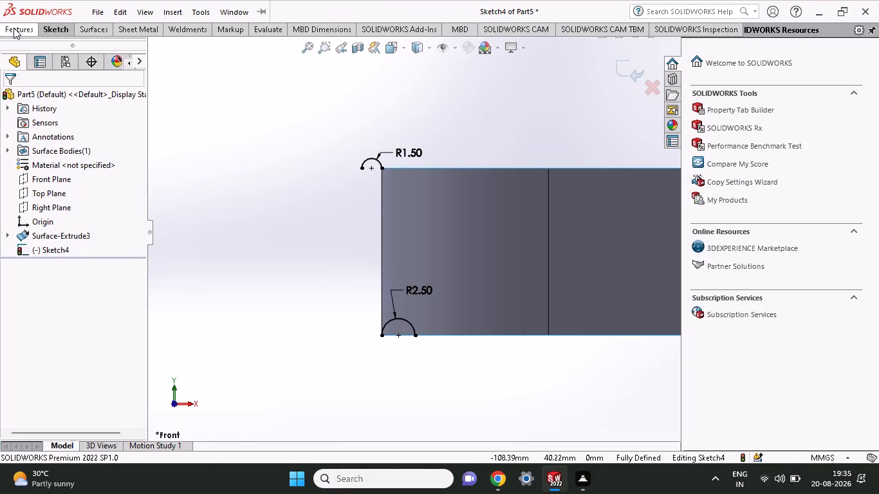
left_click(104, 24)
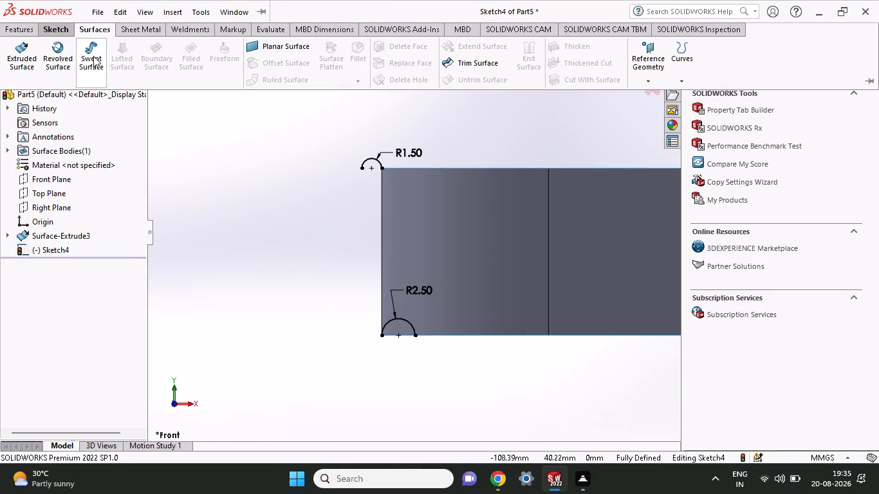
left_click(93, 56)
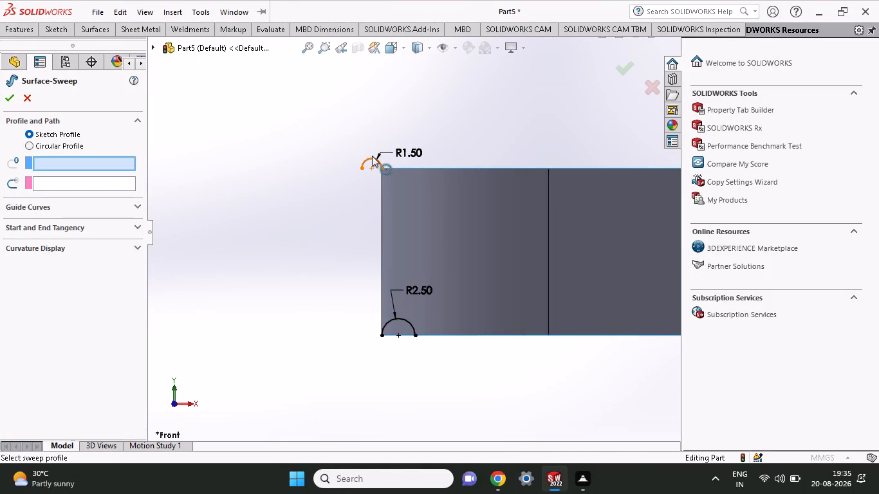
left_click(372, 156)
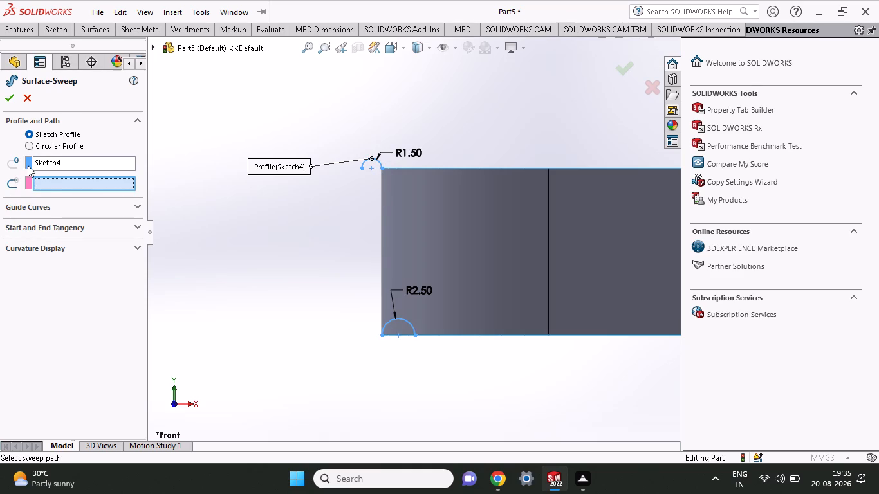
left_click(46, 185)
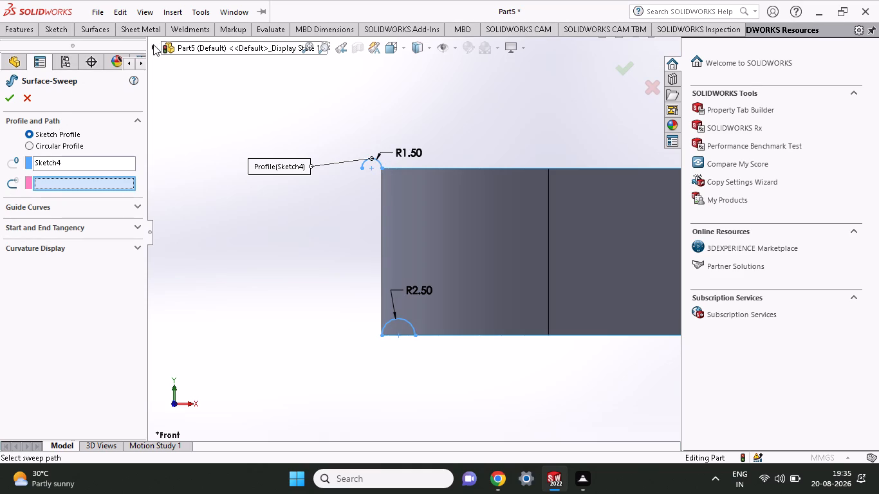
left_click(151, 48)
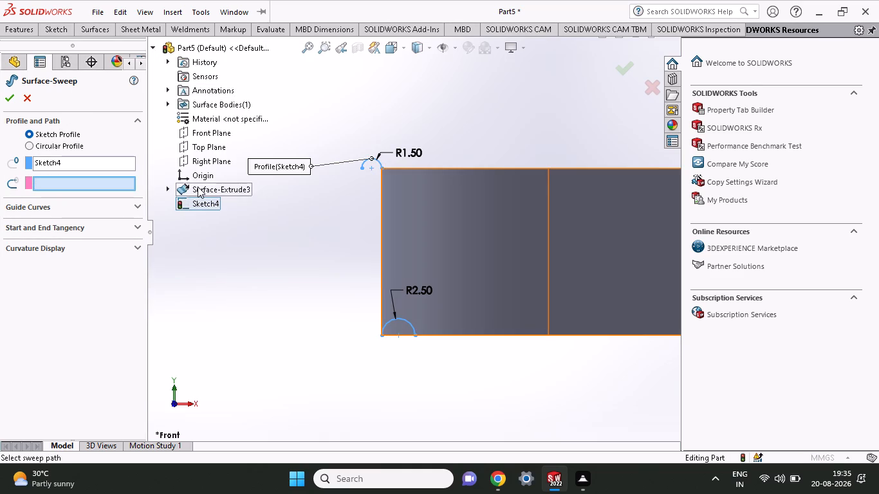
left_click(169, 188)
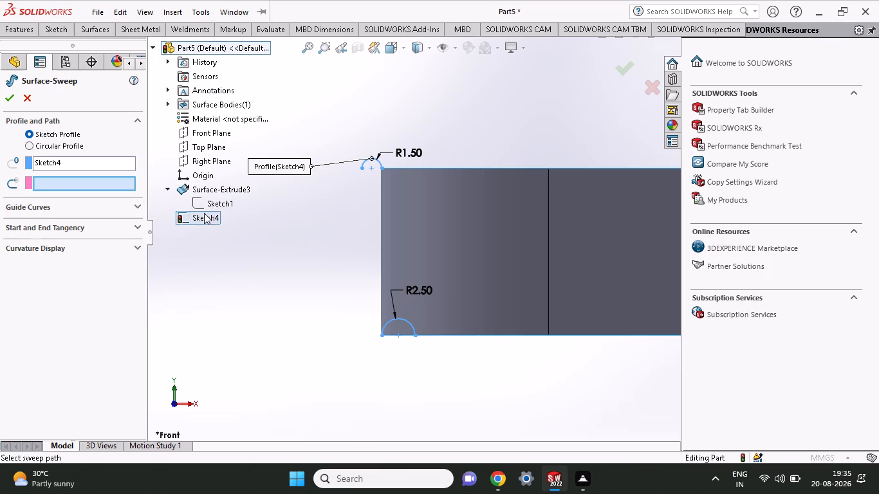
left_click(208, 202)
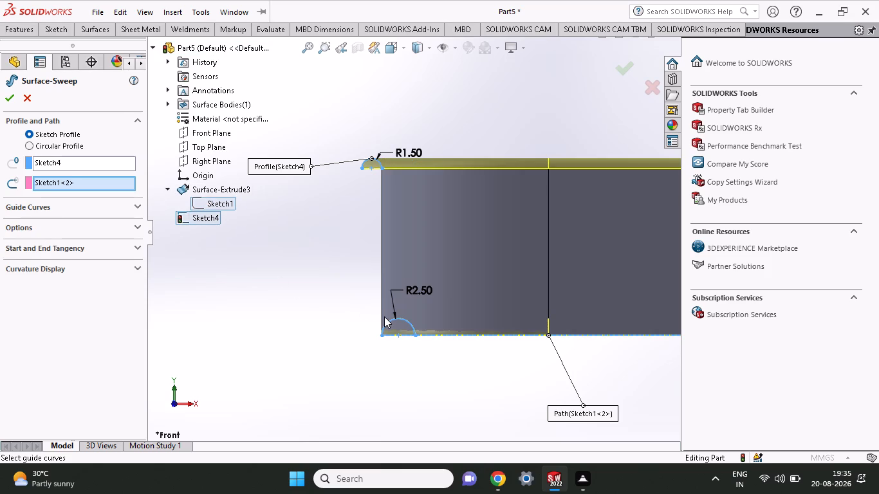
middle_click_drag(384, 316, 372, 325)
scroll(372, 325, "up", 6)
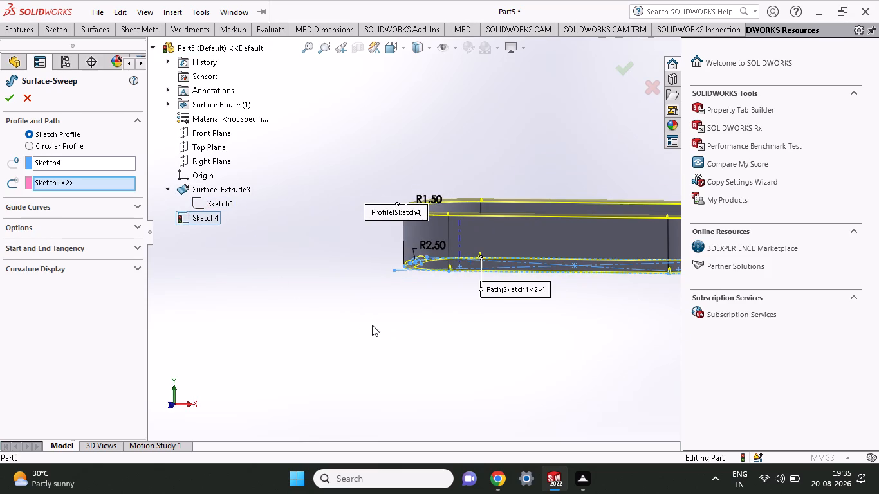
left_click(4, 99)
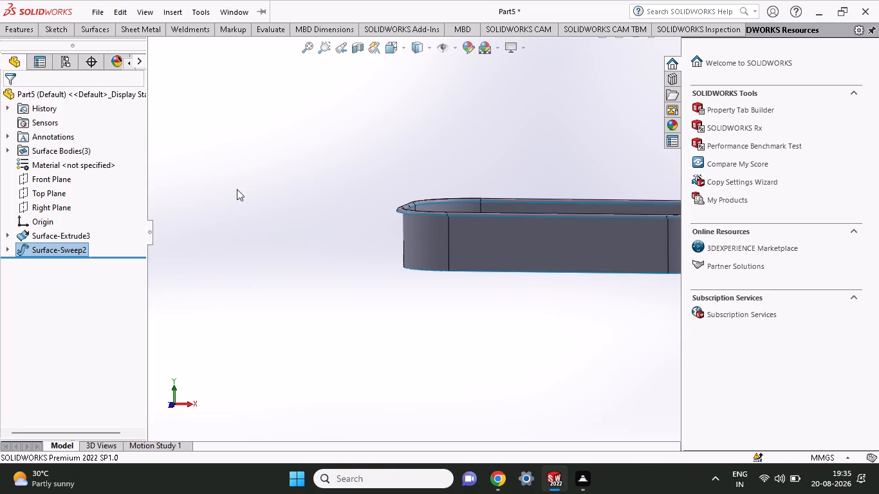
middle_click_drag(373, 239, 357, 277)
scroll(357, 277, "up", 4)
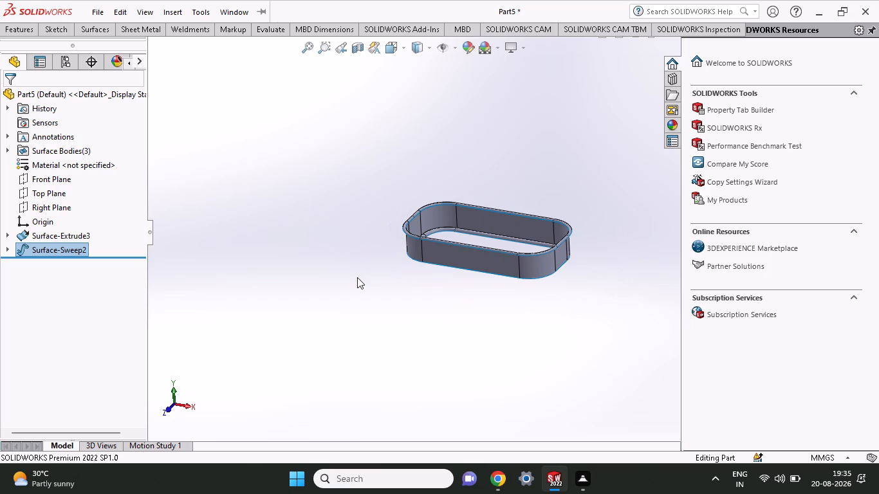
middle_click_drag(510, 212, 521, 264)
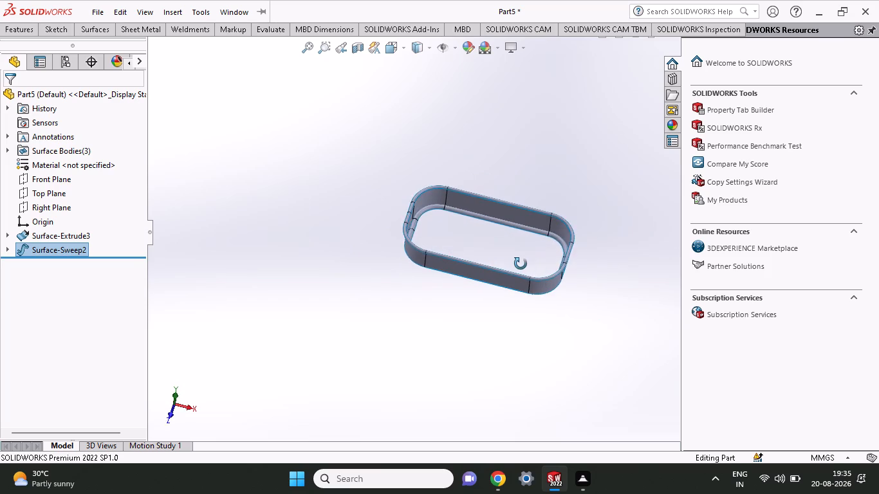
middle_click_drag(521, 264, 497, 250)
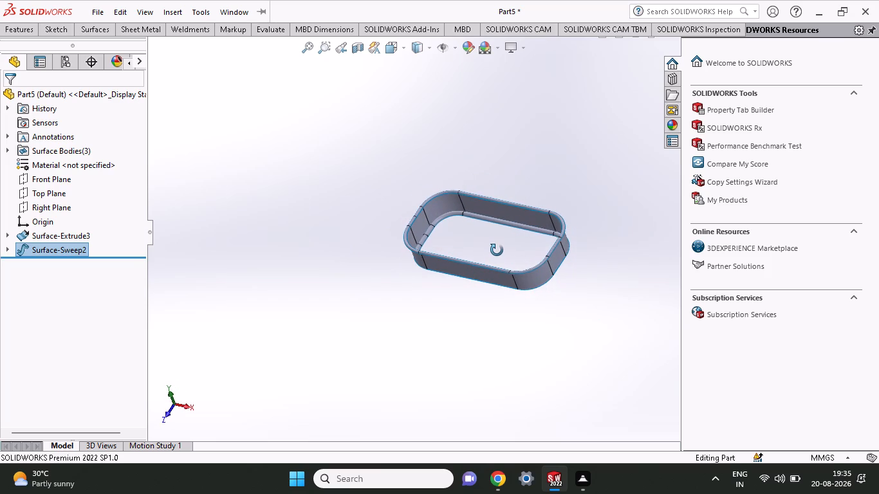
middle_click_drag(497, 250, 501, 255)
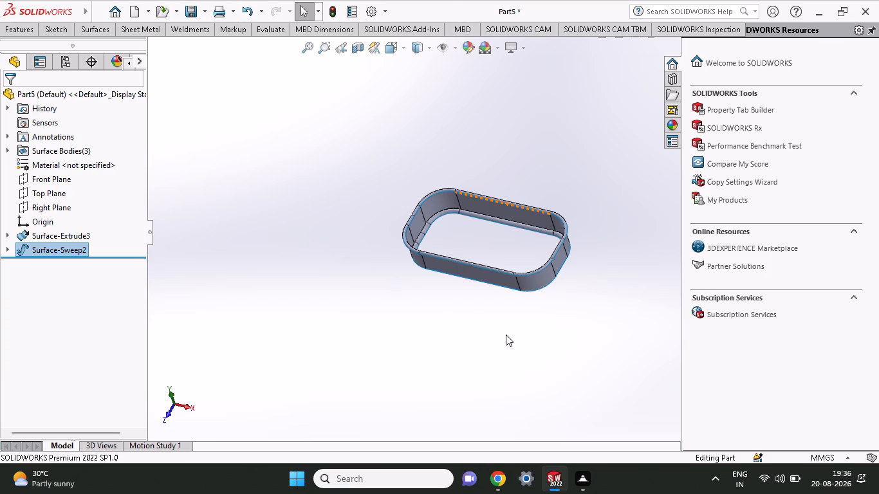
Start a new sketch on the Front Plane.
left_click(43, 178)
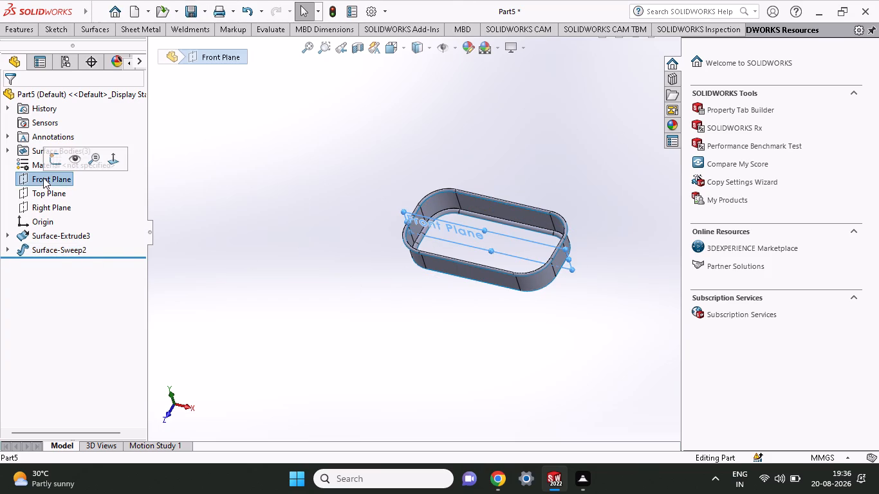
left_click(53, 161)
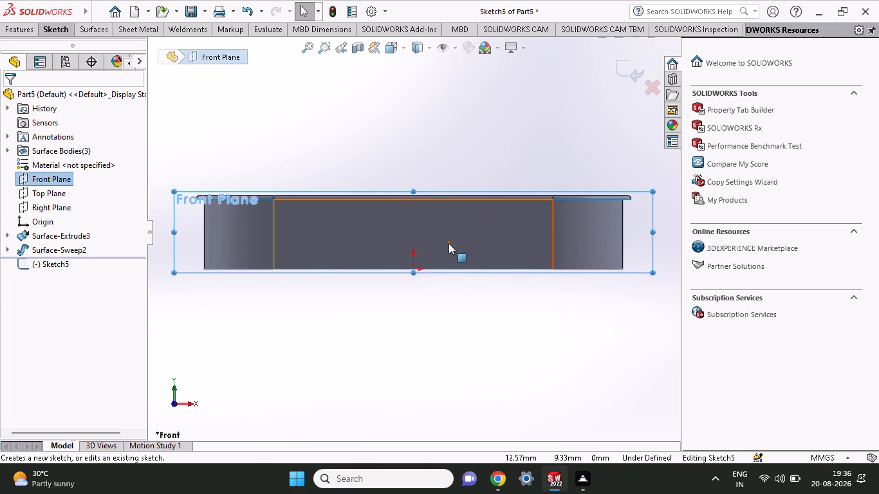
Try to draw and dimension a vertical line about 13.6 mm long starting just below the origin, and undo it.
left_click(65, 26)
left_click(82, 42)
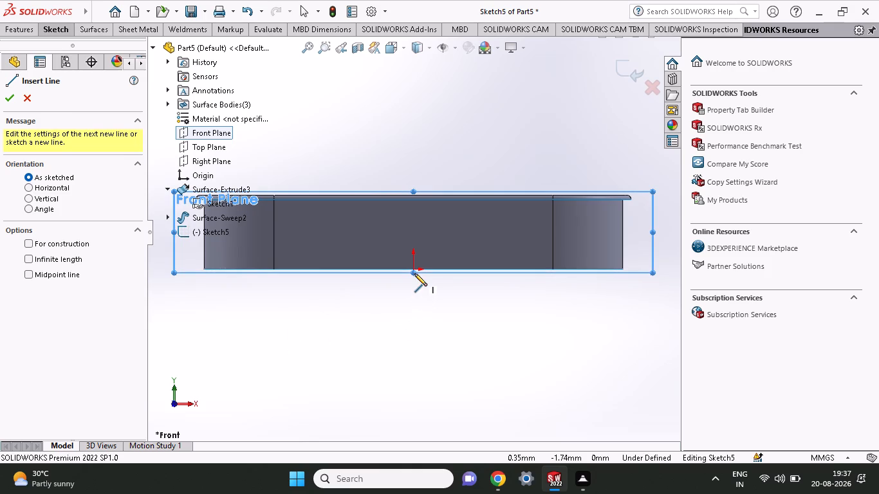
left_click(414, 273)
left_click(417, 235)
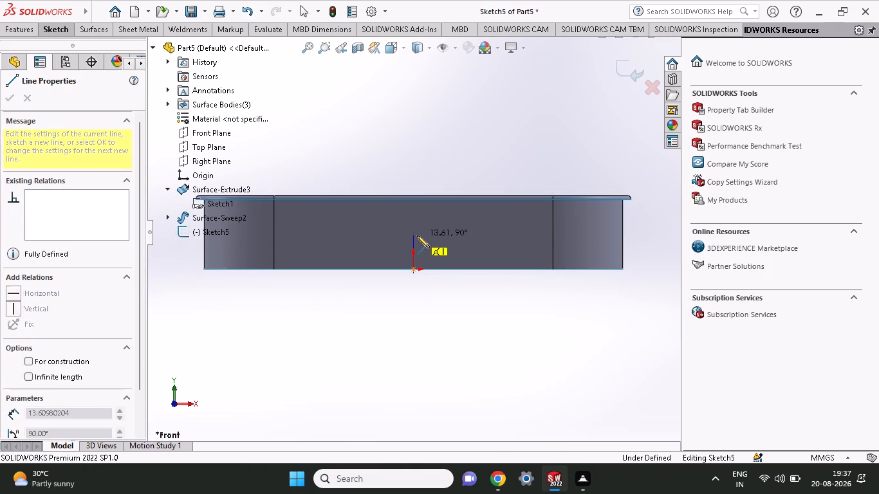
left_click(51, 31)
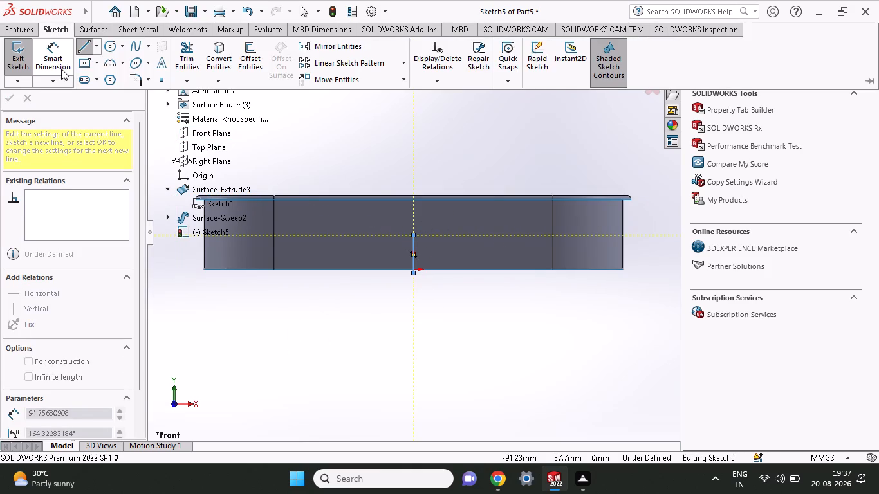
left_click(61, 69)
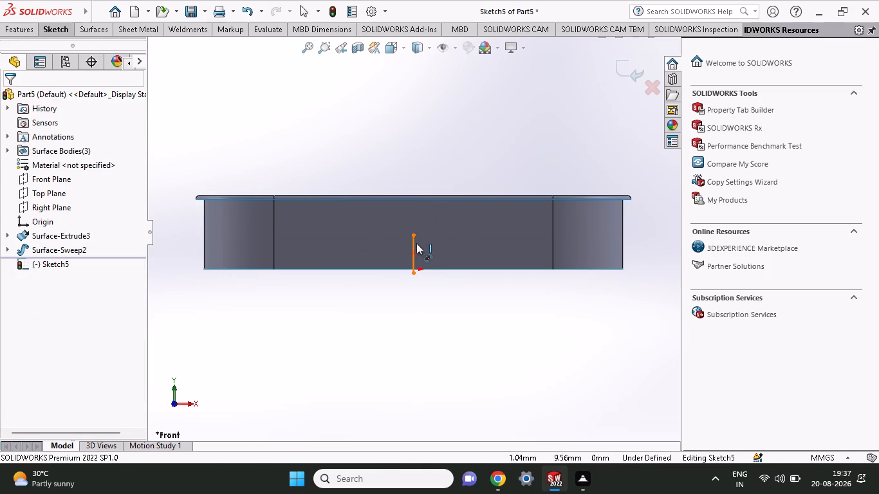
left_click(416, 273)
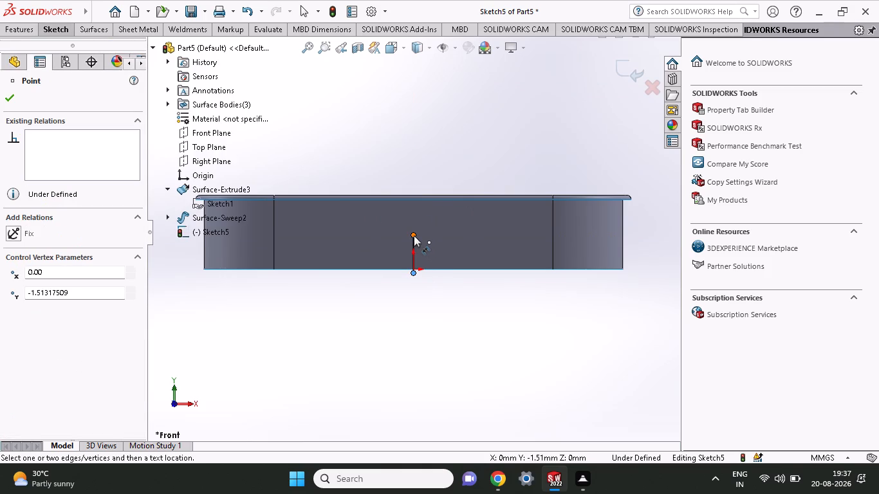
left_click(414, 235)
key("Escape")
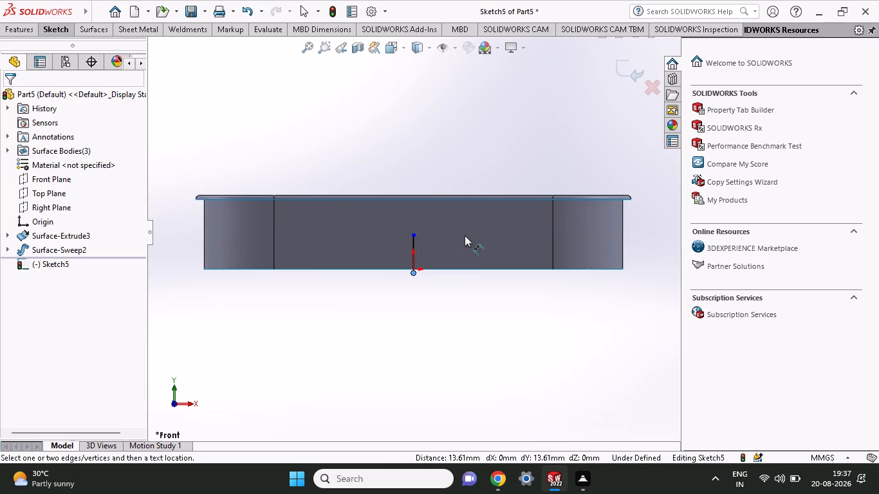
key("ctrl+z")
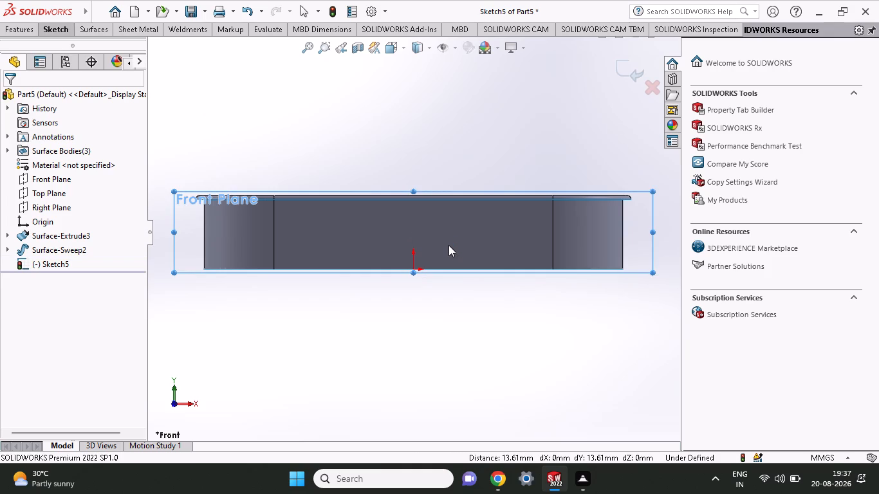
Draw a vertical line about 6.6 mm long upward from the origin.
scroll(412, 261, "down", 7)
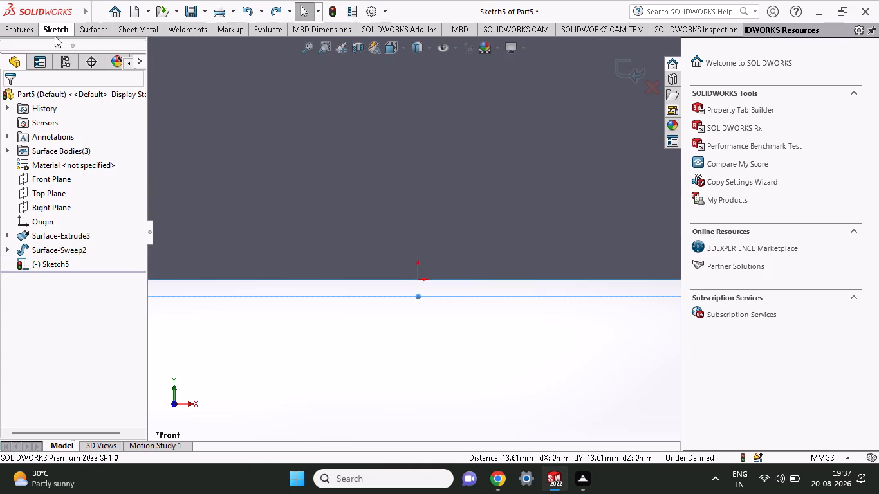
left_click(53, 29)
left_click(83, 52)
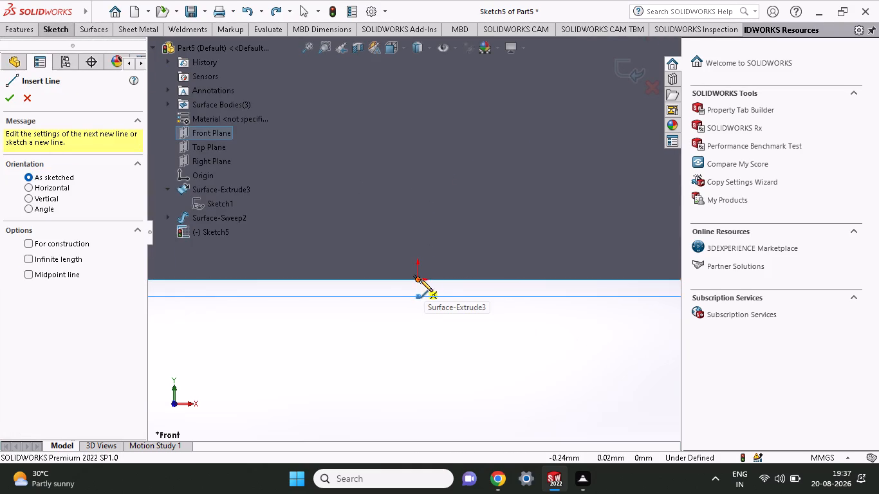
left_click(417, 280)
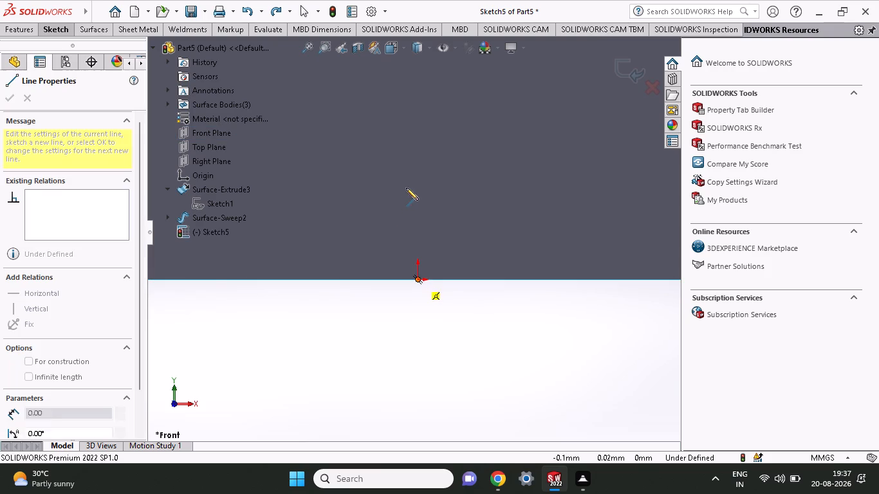
left_click(421, 194)
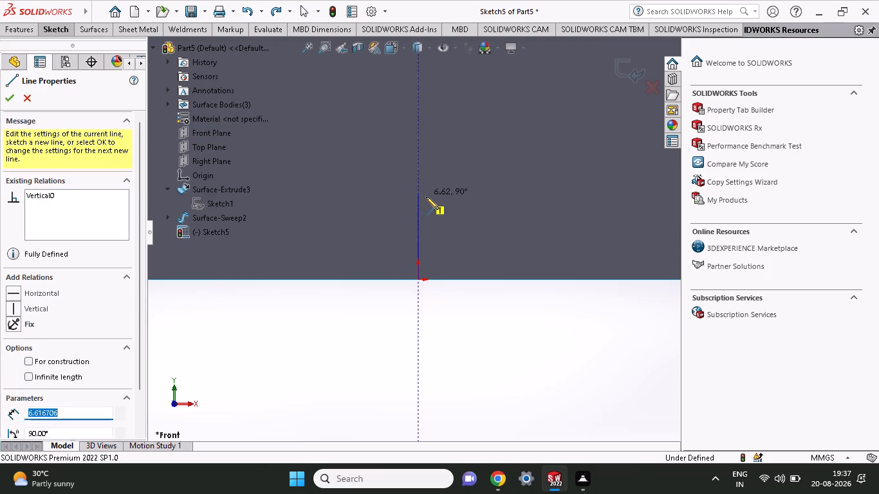
Dimension the vertical line's length as 7.50 mm between its two endpoints.
left_click(43, 26)
left_click(66, 63)
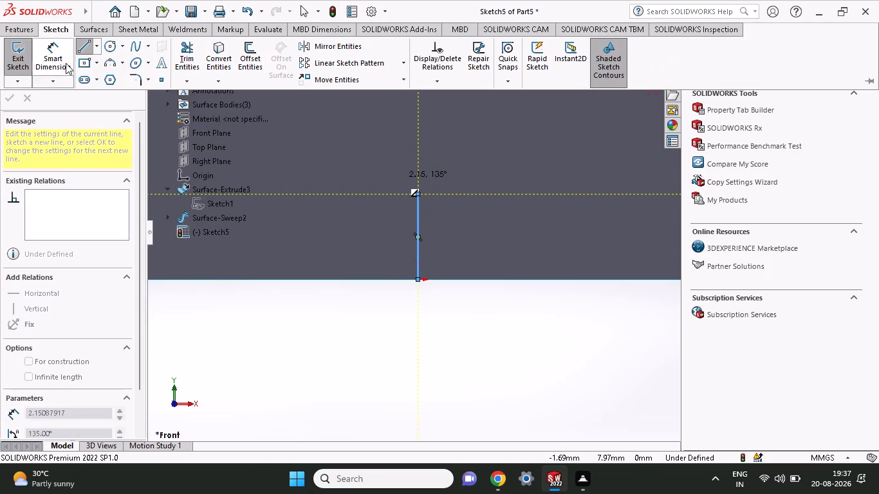
left_click(417, 280)
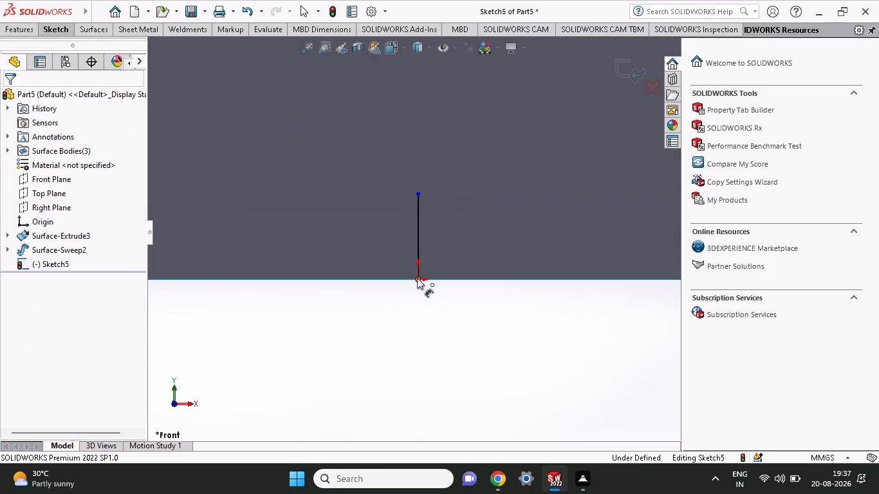
left_click(416, 193)
left_click(477, 226)
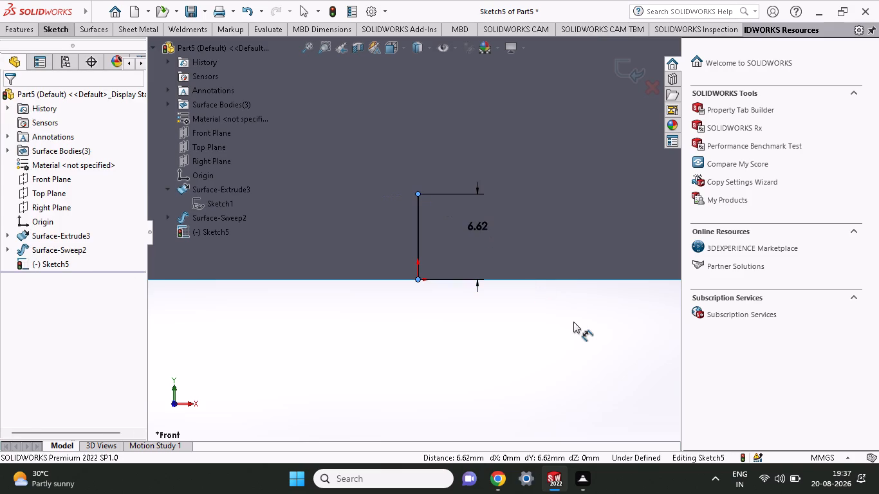
type("7.50")
key("Return")
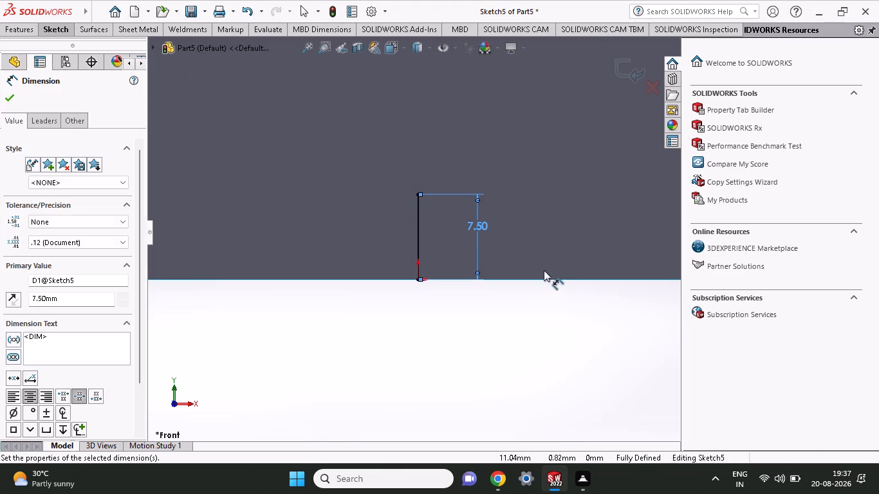
Finish the vertical line's dimension and exit the Front Plane sketch.
middle_click_drag(544, 270, 545, 338)
middle_click_drag(537, 304, 527, 398)
scroll(524, 388, "up", 3)
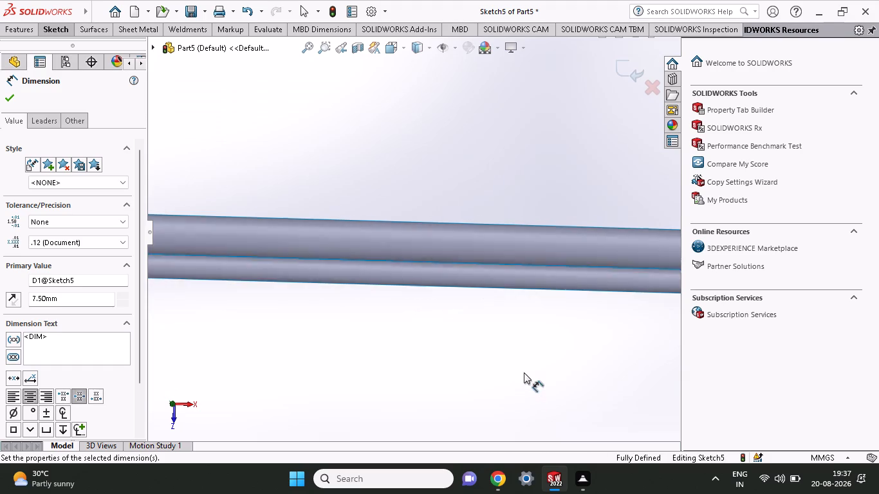
scroll(524, 372, "up", 8)
middle_click_drag(514, 257, 514, 190)
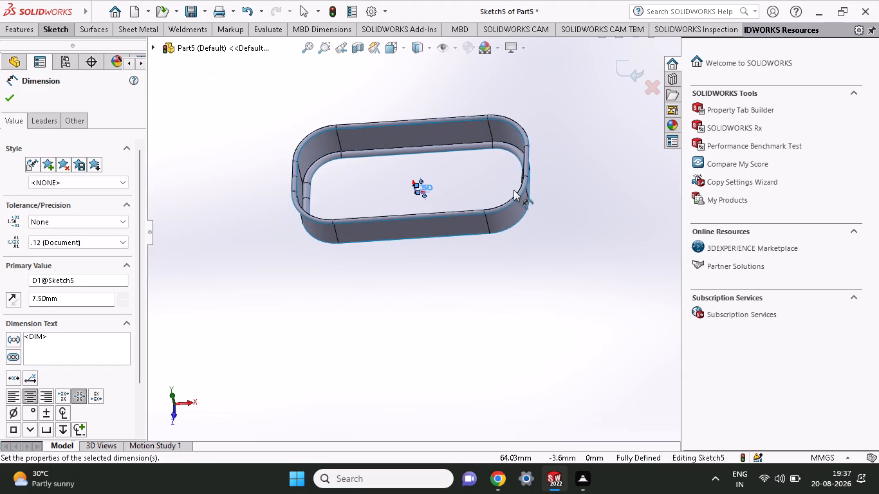
scroll(458, 187, "up", 1)
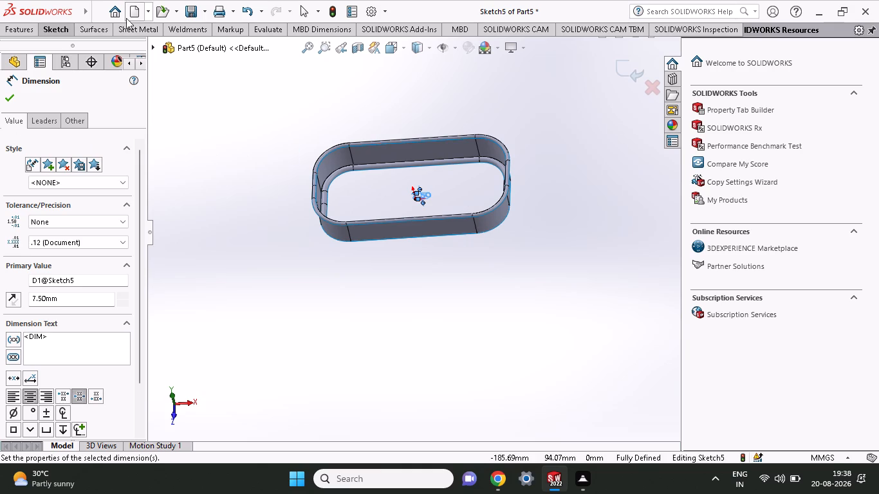
left_click(99, 30)
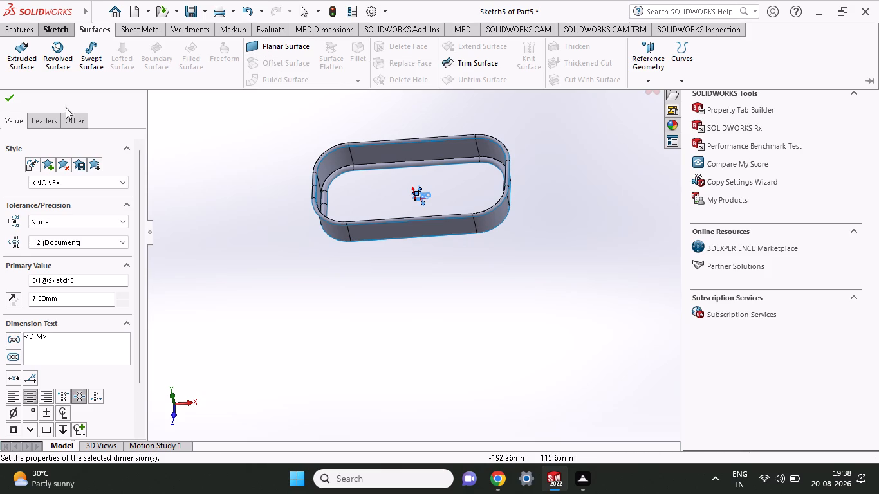
left_click(8, 93)
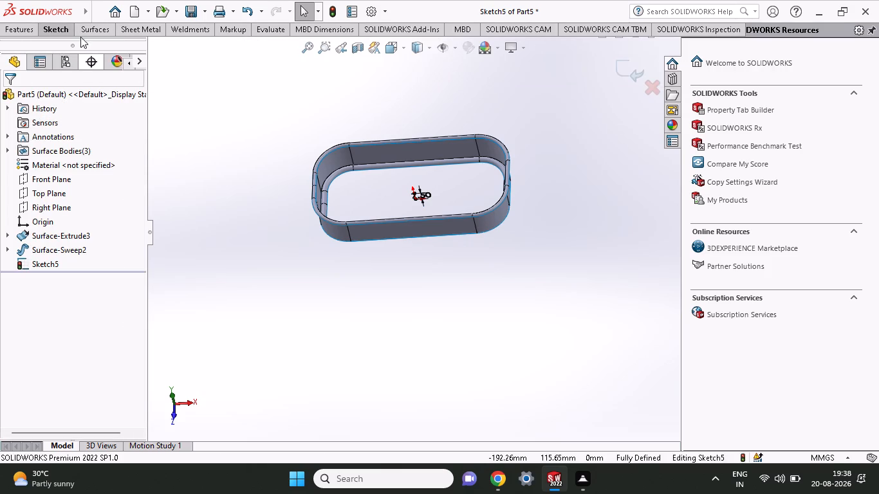
left_click(87, 30)
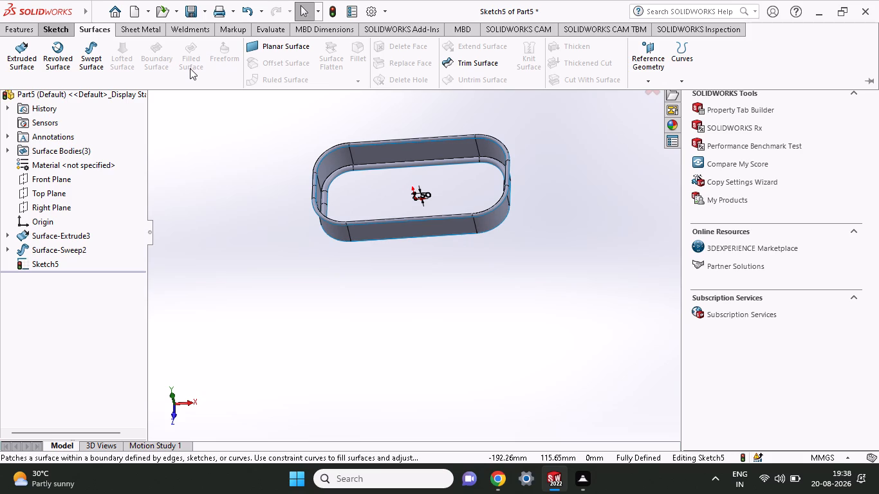
right_click(234, 176)
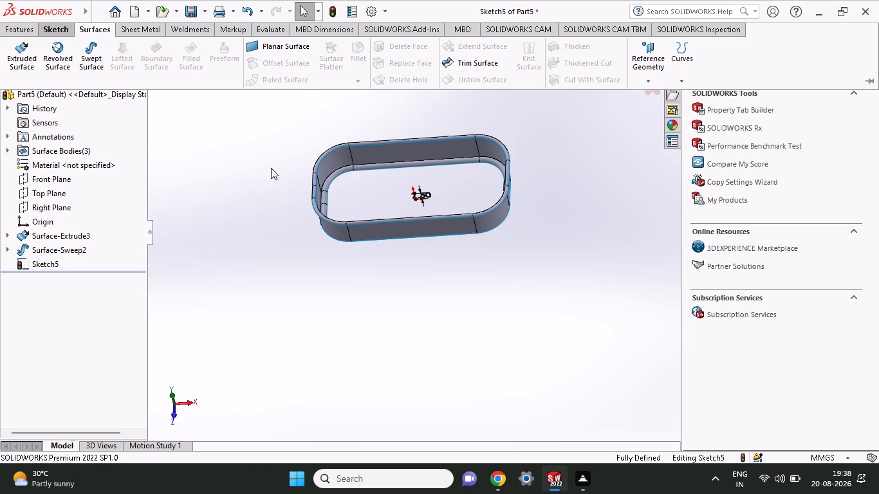
left_click(382, 160)
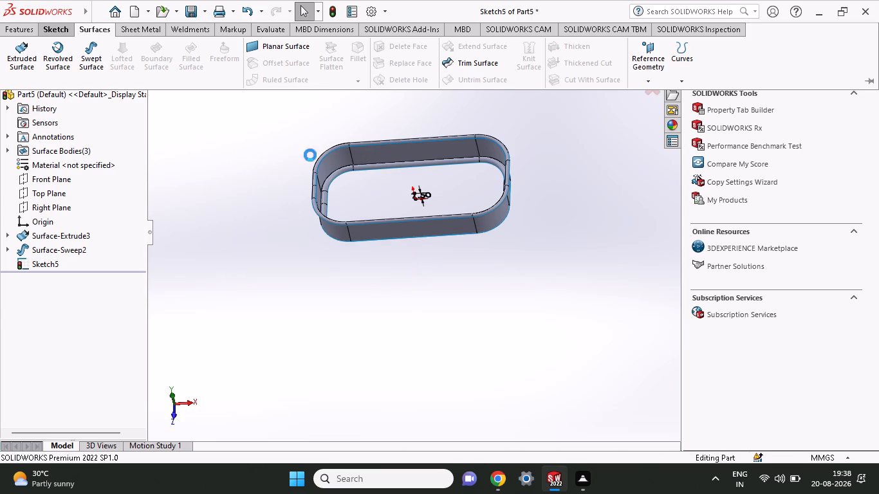
Start a Filled Surface and select the nine edges around the inside of the bottom lip as Contact patch boundary.
left_click(95, 30)
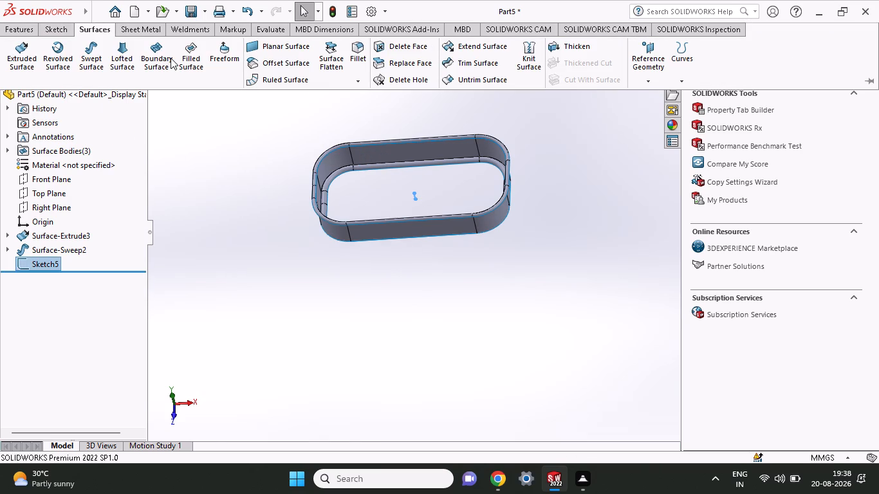
left_click(182, 61)
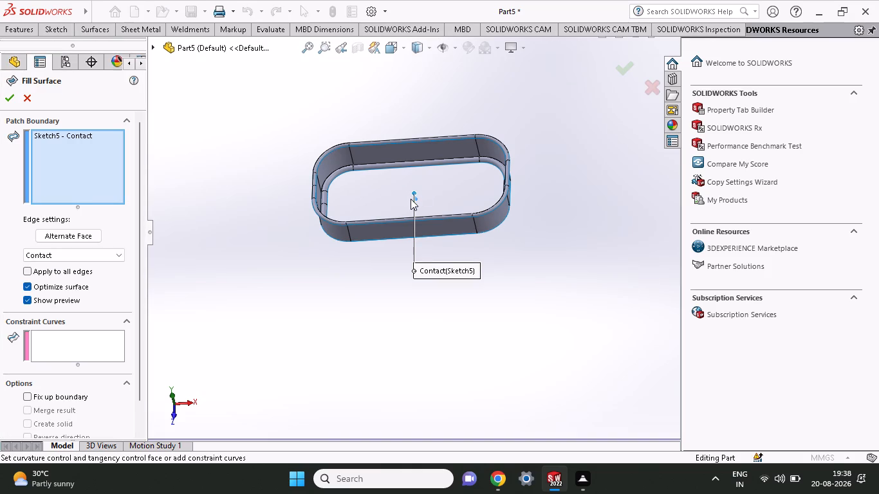
scroll(427, 194, "down", 1)
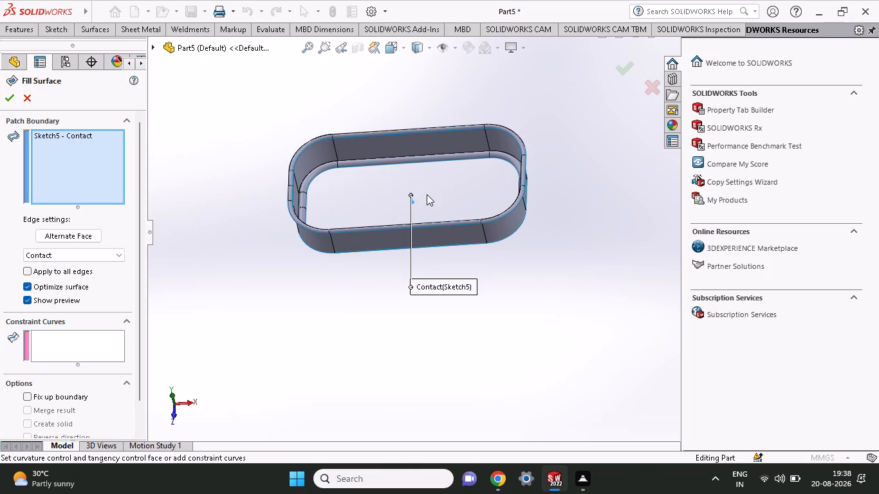
left_click(358, 167)
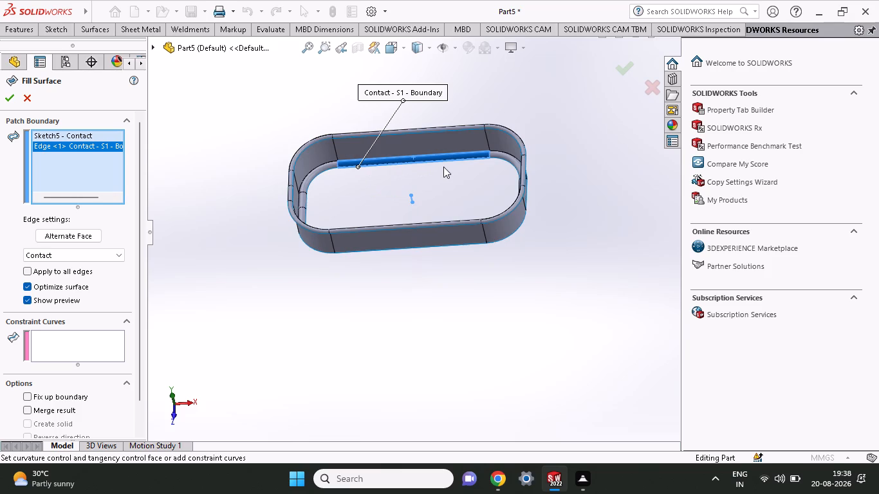
middle_click_drag(443, 167, 465, 190)
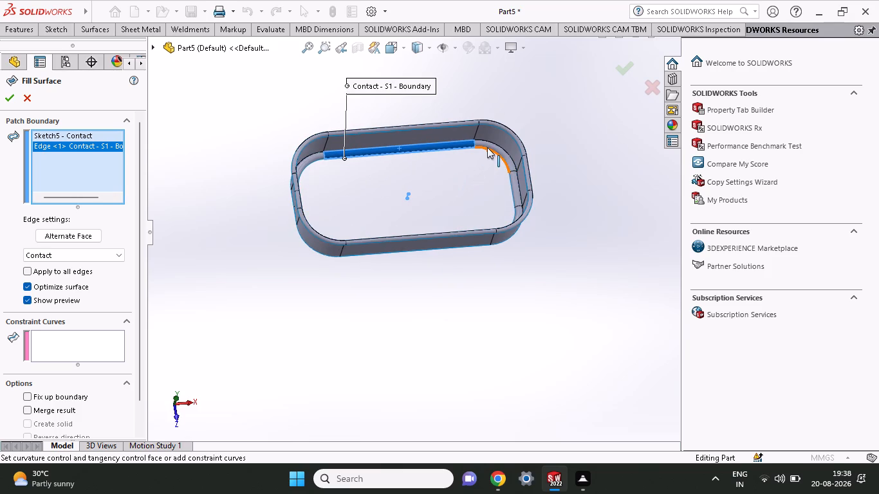
left_click(487, 147)
left_click(511, 187)
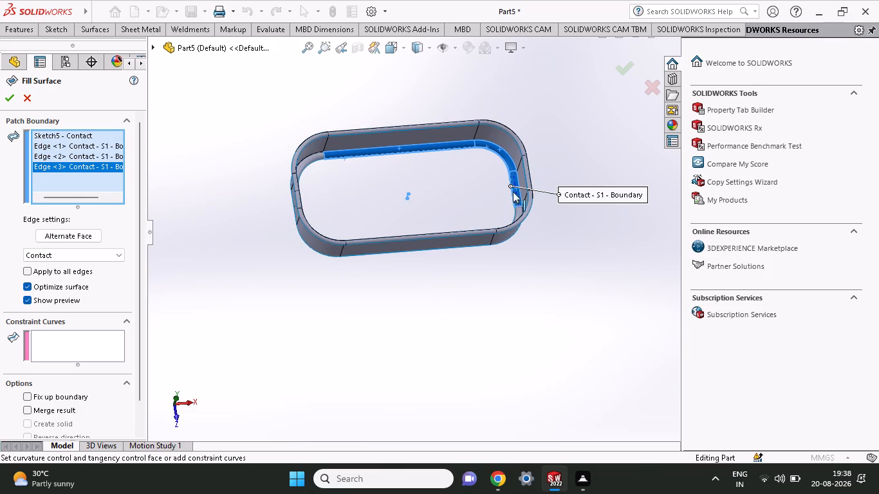
middle_click_drag(510, 212, 529, 241)
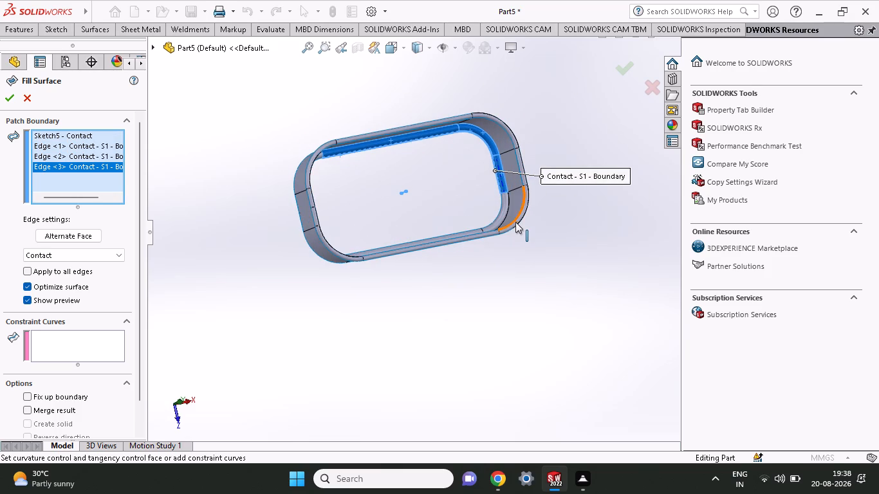
left_click(495, 216)
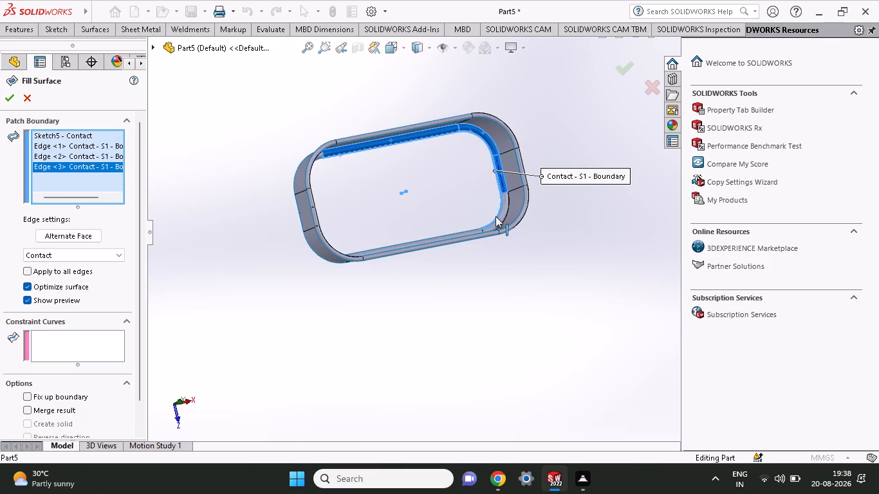
left_click(454, 233)
middle_click_drag(349, 250, 334, 251)
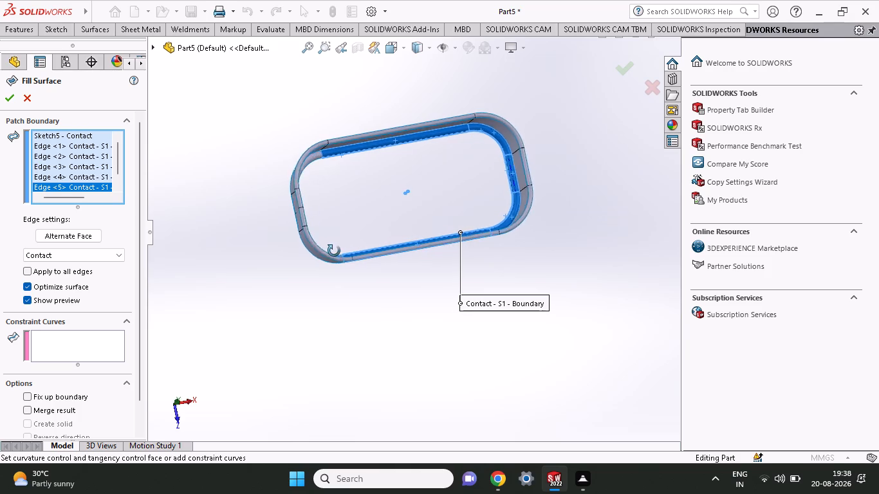
middle_click_drag(334, 251, 300, 270)
left_click(336, 247)
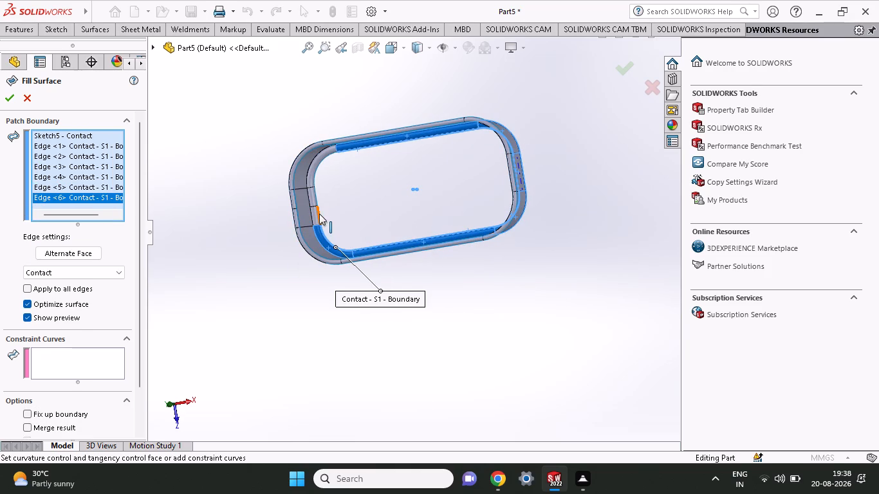
left_click(319, 214)
left_click(317, 193)
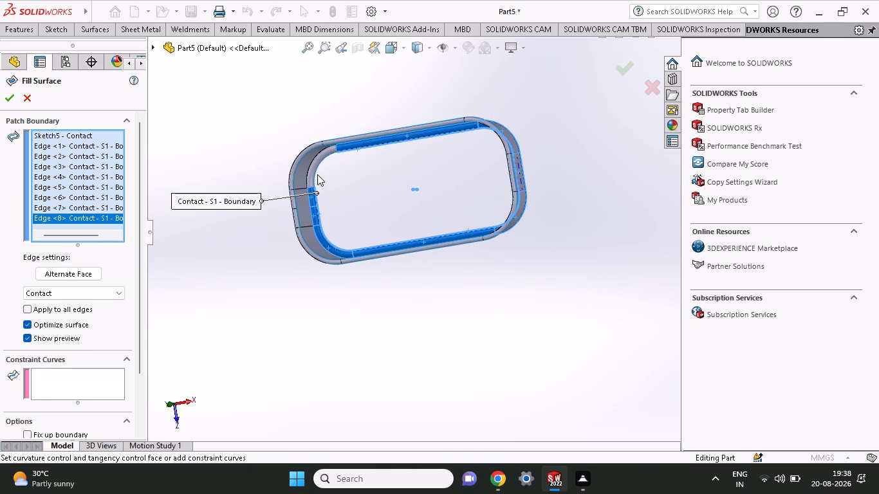
left_click(317, 172)
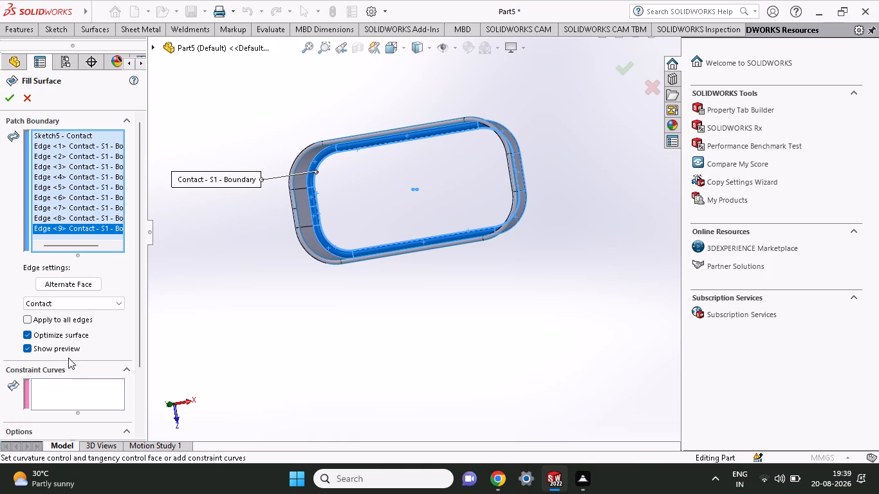
Take the vertical line sketch out of the fill's patch boundary, keeping only the lip edges.
left_click(64, 397)
scroll(420, 205, "down", 2)
middle_click_drag(420, 205, 420, 187)
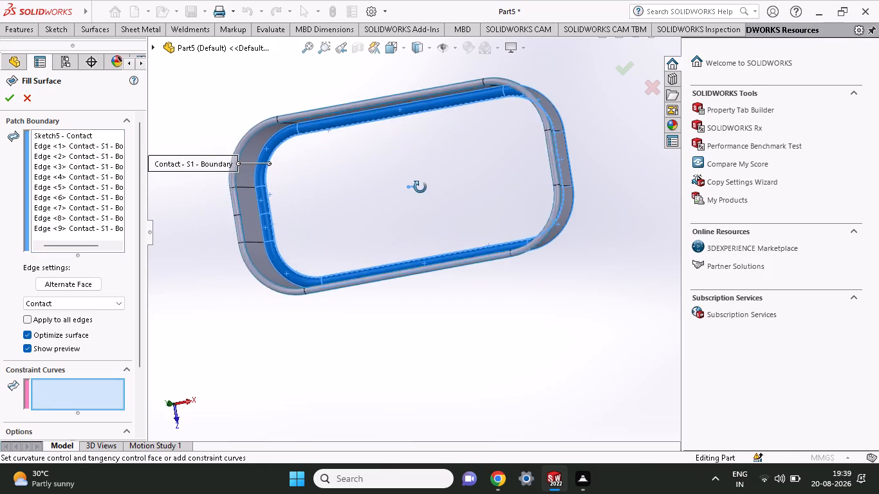
middle_click_drag(420, 187, 420, 146)
left_click(408, 191)
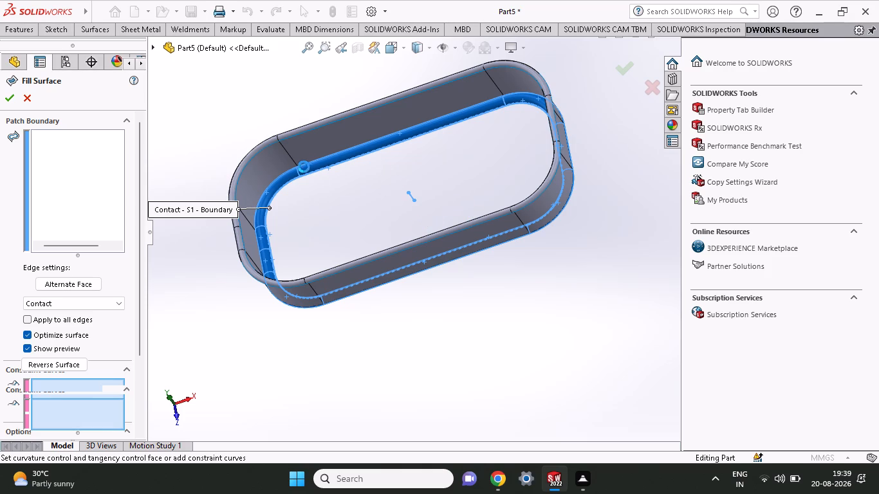
middle_click_drag(334, 173, 347, 96)
middle_click_drag(402, 233, 401, 113)
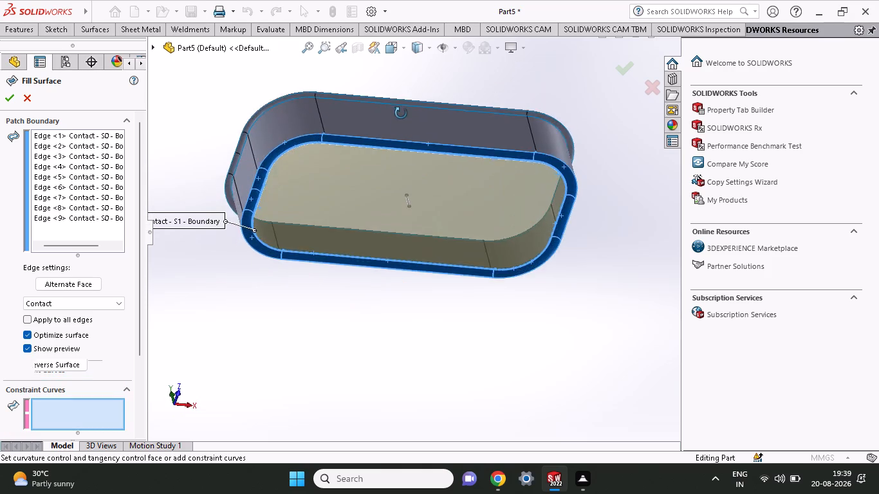
middle_click_drag(401, 113, 385, 175)
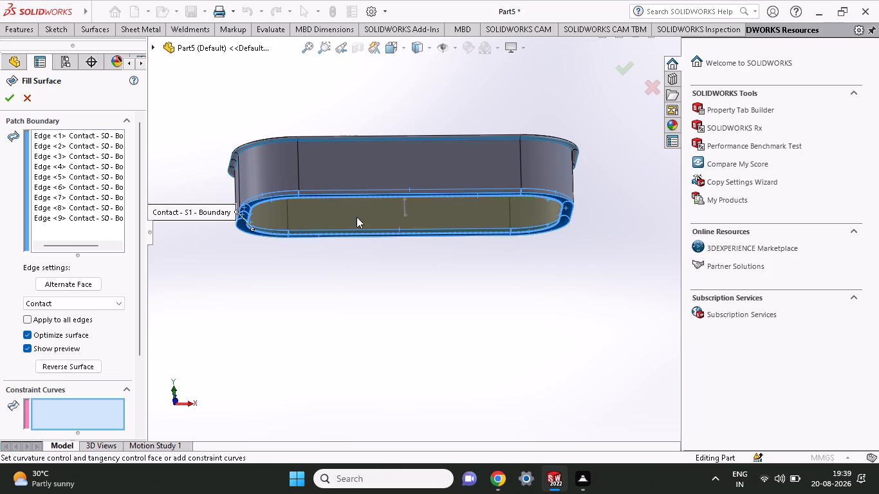
Add the vertical line sketch as the fill's constraint curve and try to create the filled surface.
left_click(98, 410)
middle_click_drag(432, 98, 447, 206)
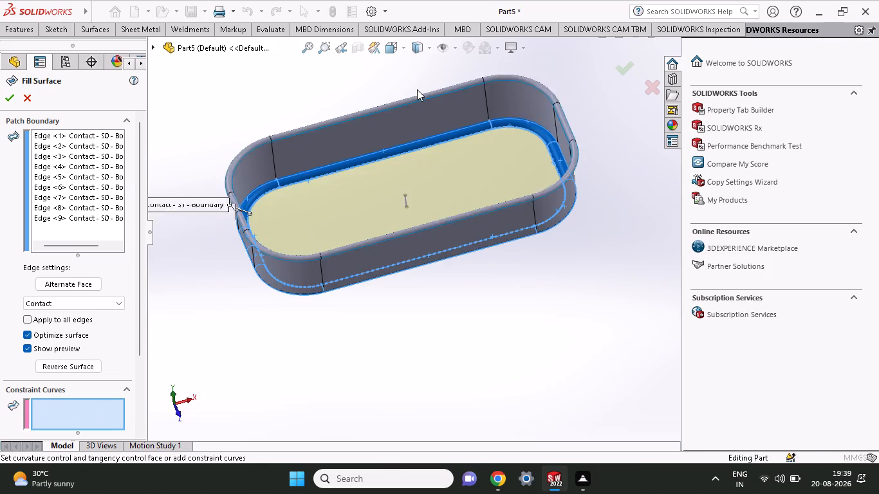
middle_click_drag(417, 89, 423, 117)
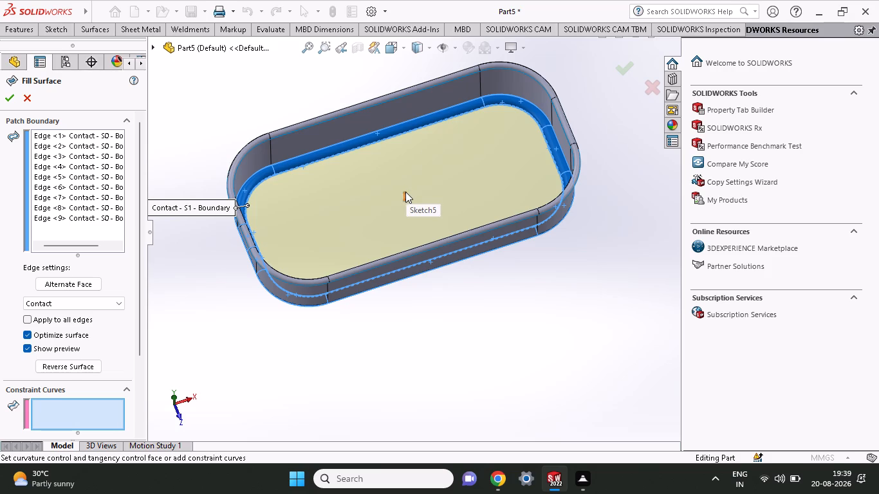
left_click(405, 192)
middle_click_drag(405, 192, 403, 119)
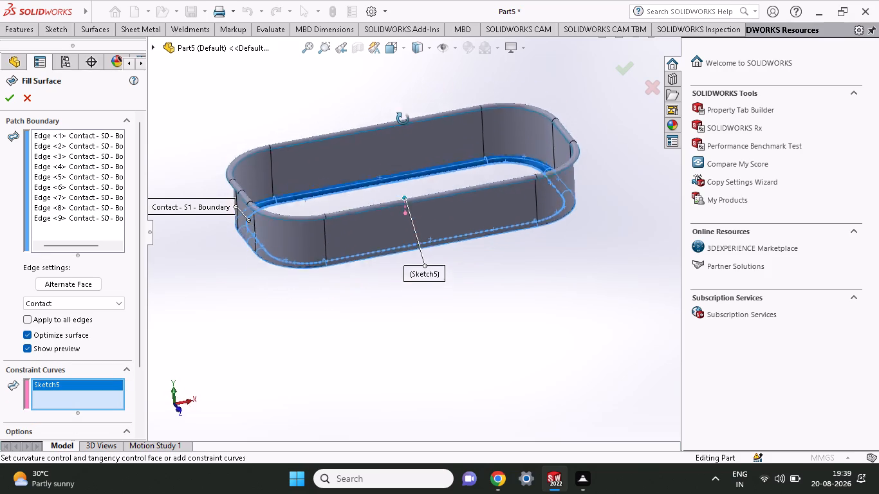
middle_click_drag(403, 119, 404, 67)
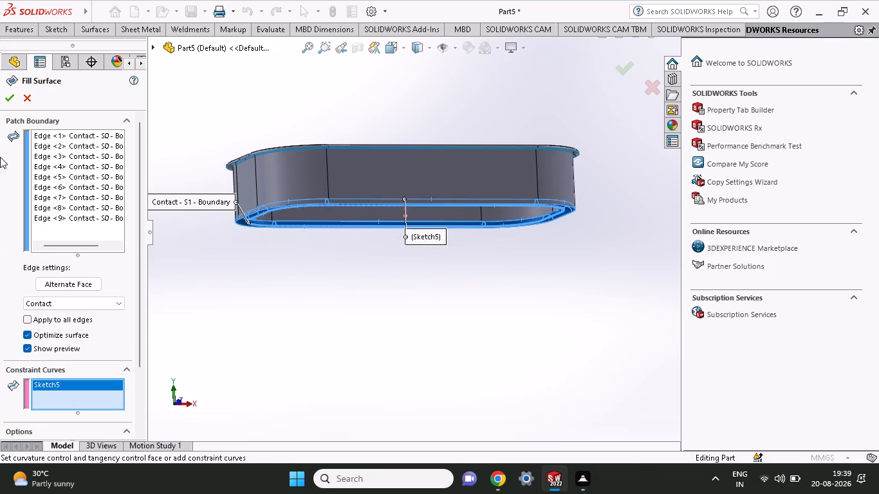
left_click(6, 100)
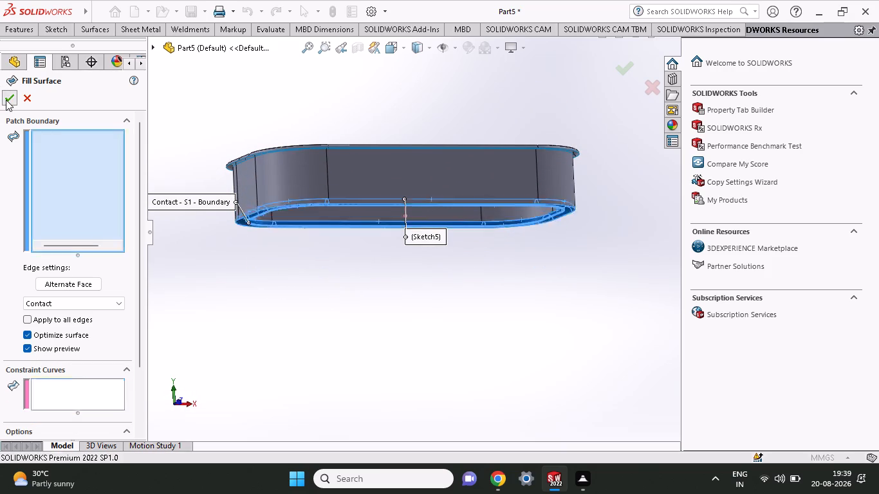
middle_click_drag(472, 105, 472, 60)
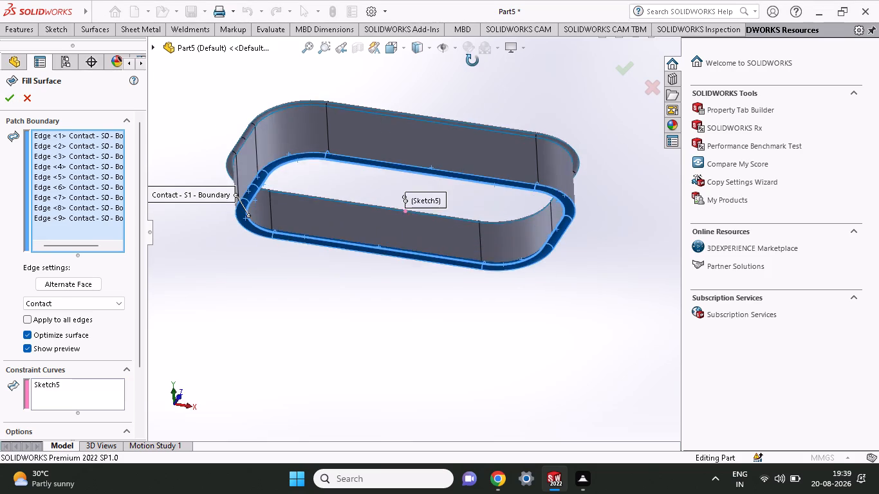
middle_click_drag(472, 60, 474, 57)
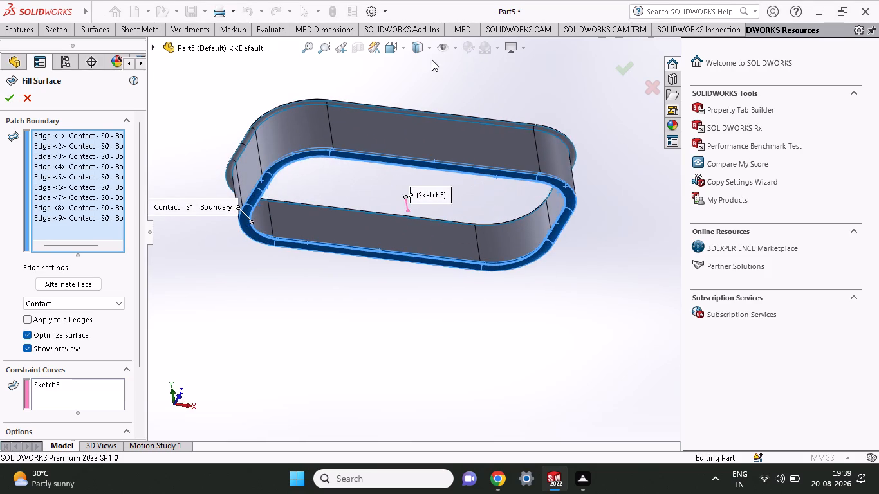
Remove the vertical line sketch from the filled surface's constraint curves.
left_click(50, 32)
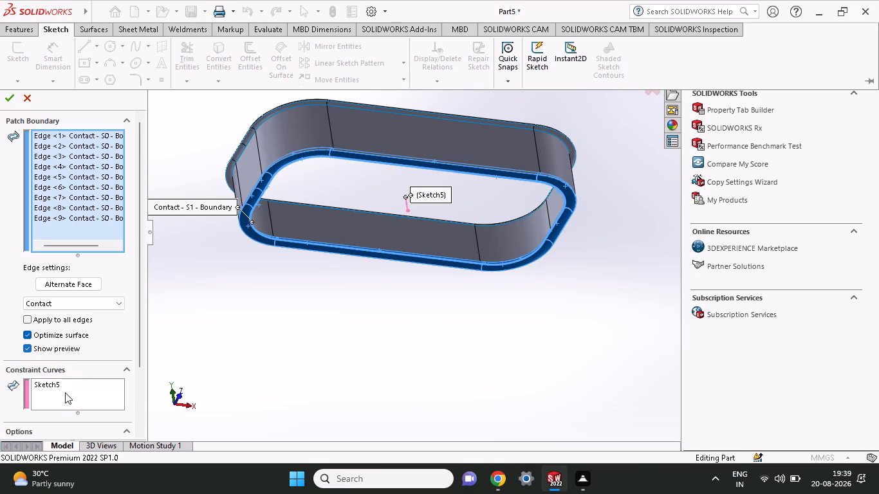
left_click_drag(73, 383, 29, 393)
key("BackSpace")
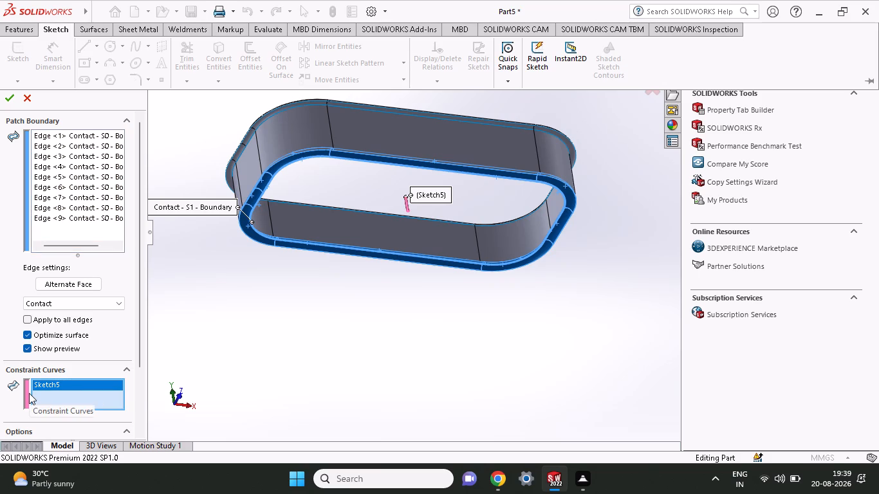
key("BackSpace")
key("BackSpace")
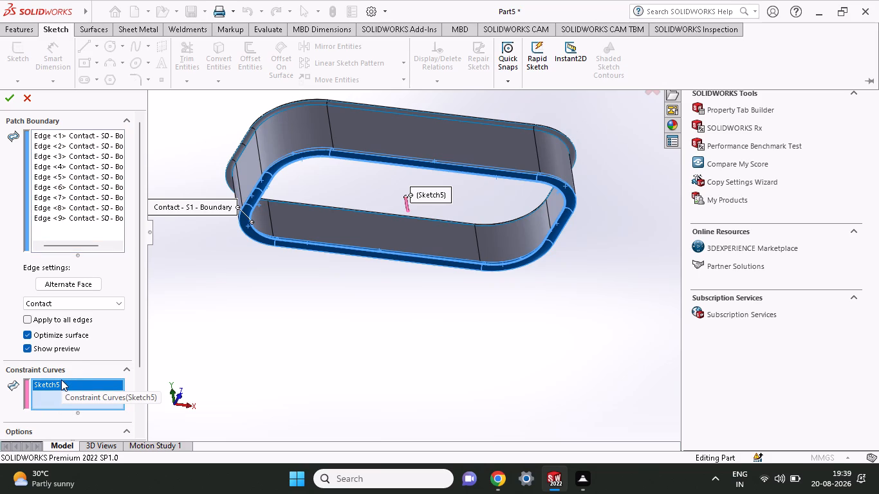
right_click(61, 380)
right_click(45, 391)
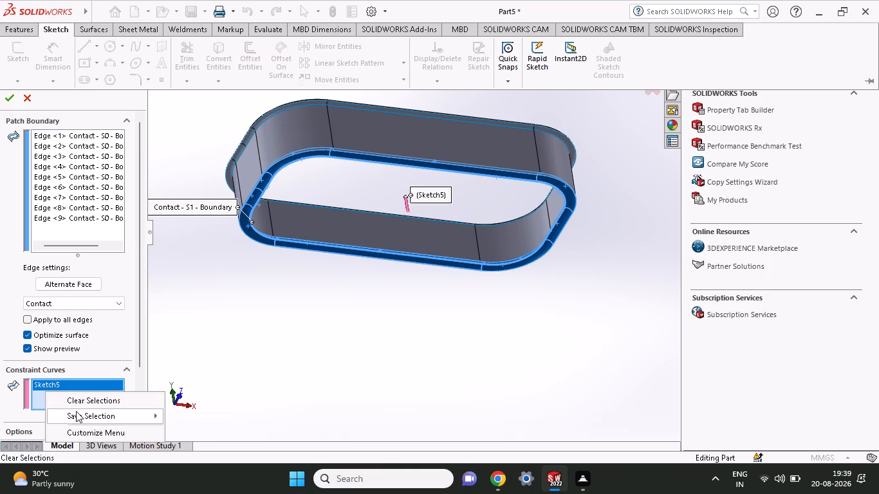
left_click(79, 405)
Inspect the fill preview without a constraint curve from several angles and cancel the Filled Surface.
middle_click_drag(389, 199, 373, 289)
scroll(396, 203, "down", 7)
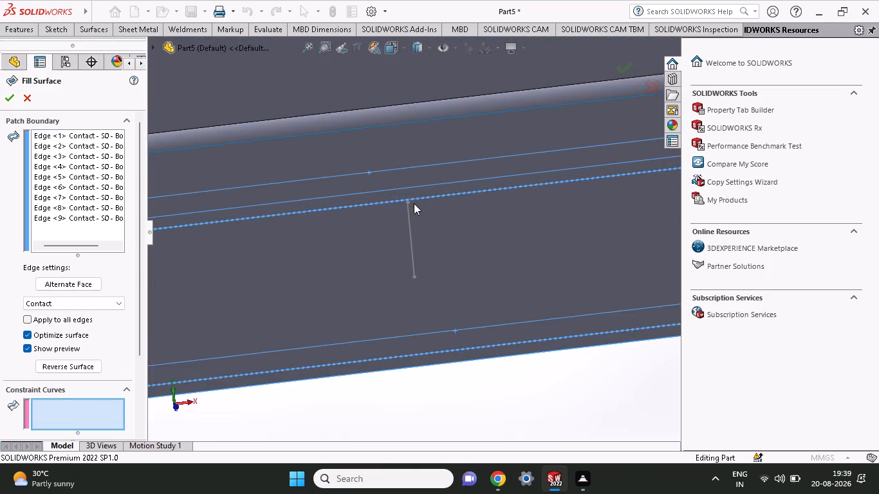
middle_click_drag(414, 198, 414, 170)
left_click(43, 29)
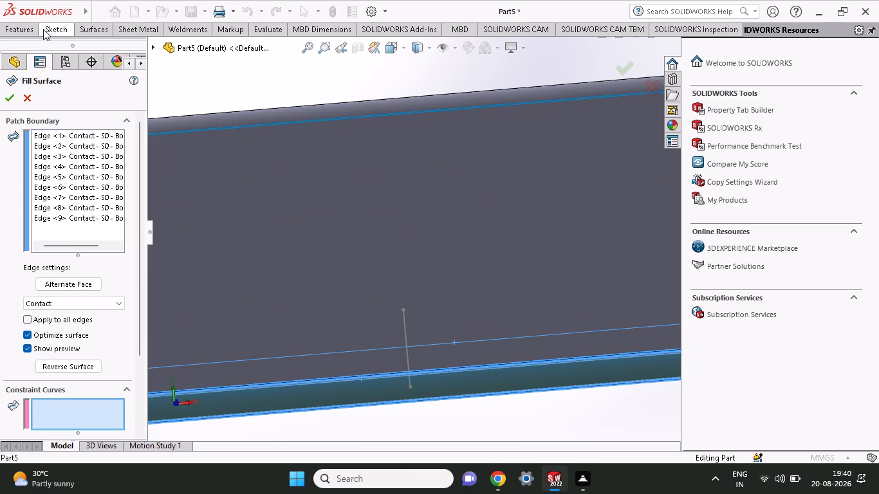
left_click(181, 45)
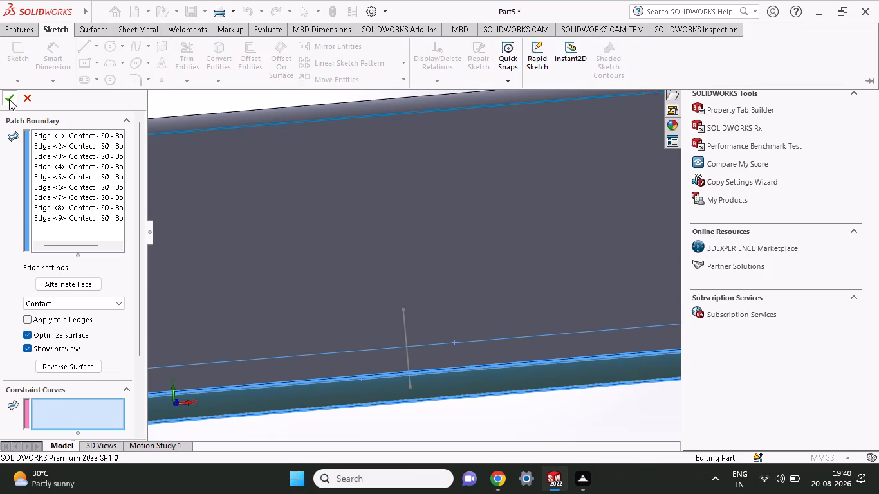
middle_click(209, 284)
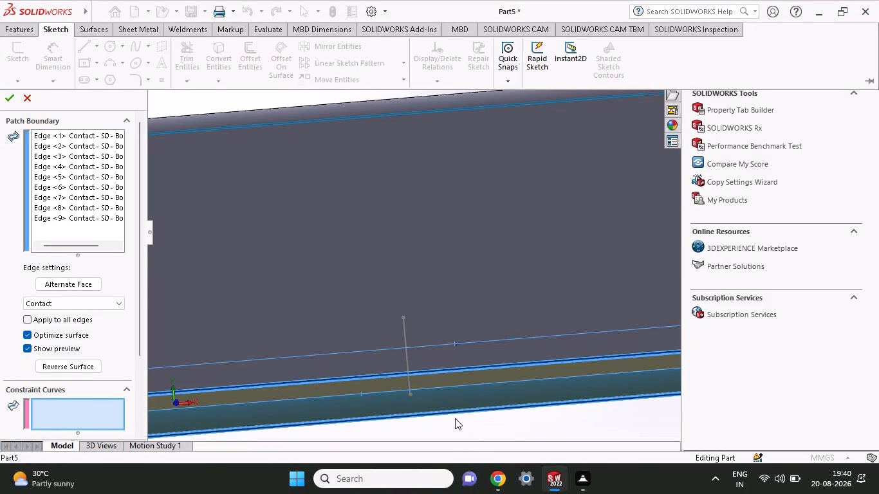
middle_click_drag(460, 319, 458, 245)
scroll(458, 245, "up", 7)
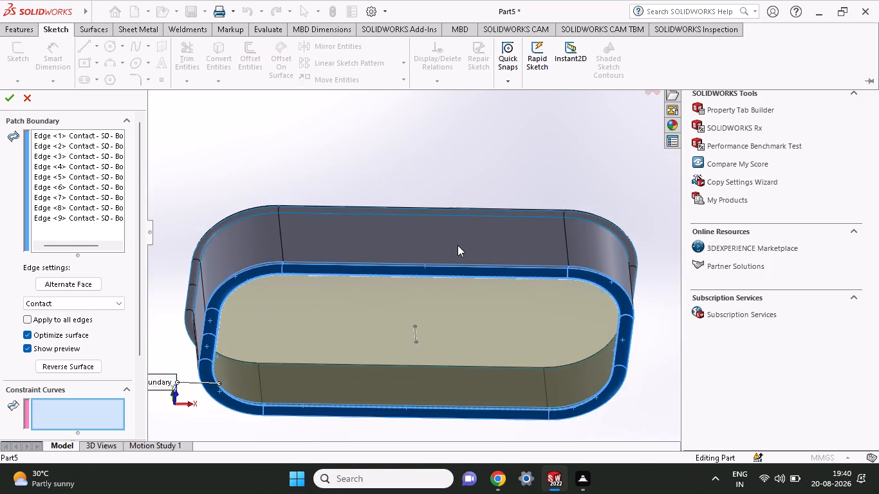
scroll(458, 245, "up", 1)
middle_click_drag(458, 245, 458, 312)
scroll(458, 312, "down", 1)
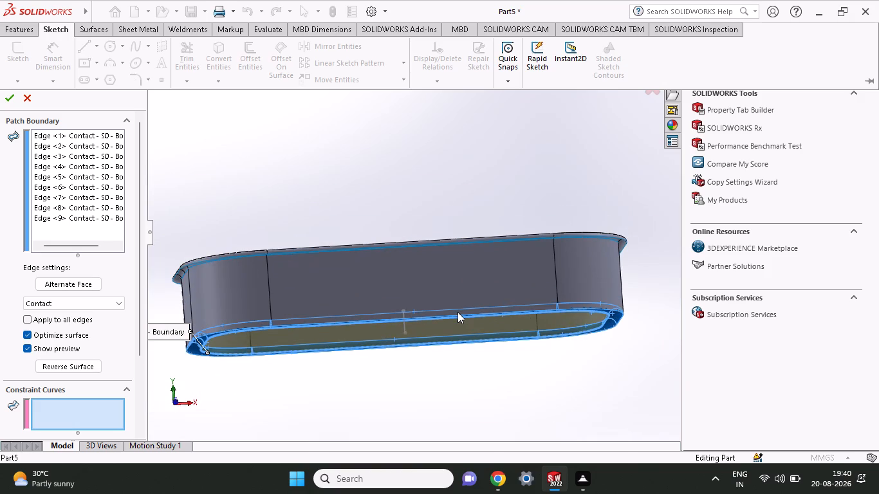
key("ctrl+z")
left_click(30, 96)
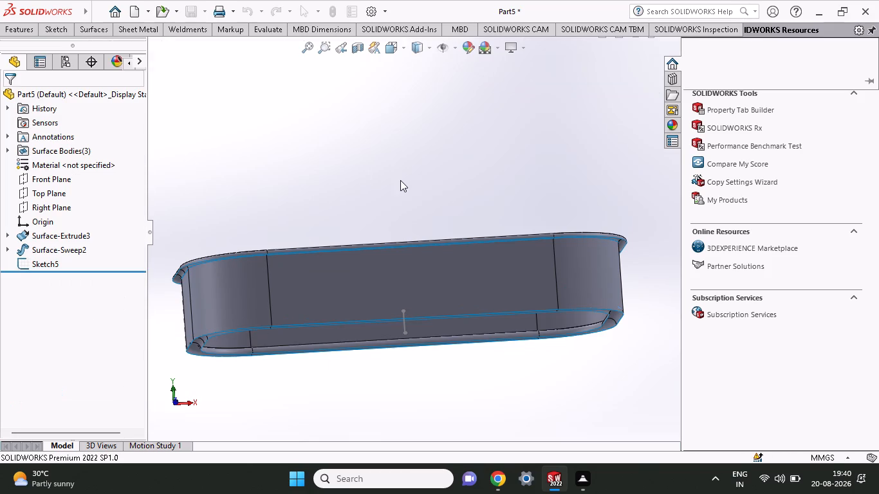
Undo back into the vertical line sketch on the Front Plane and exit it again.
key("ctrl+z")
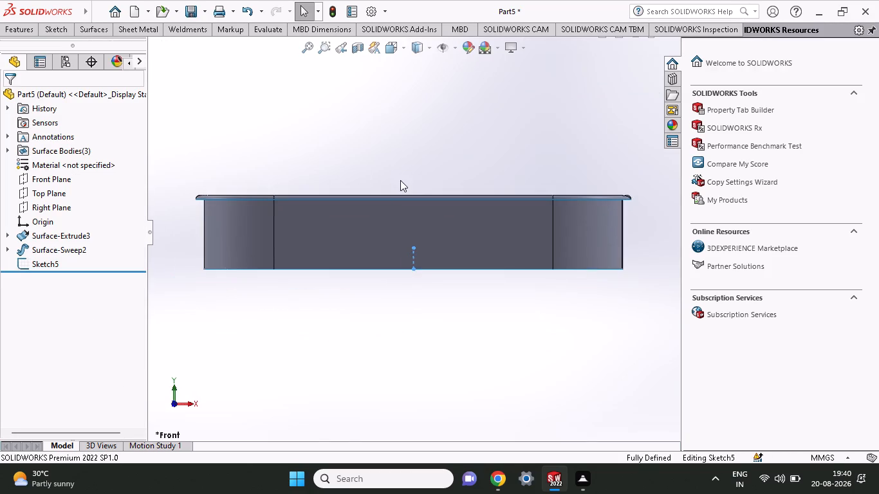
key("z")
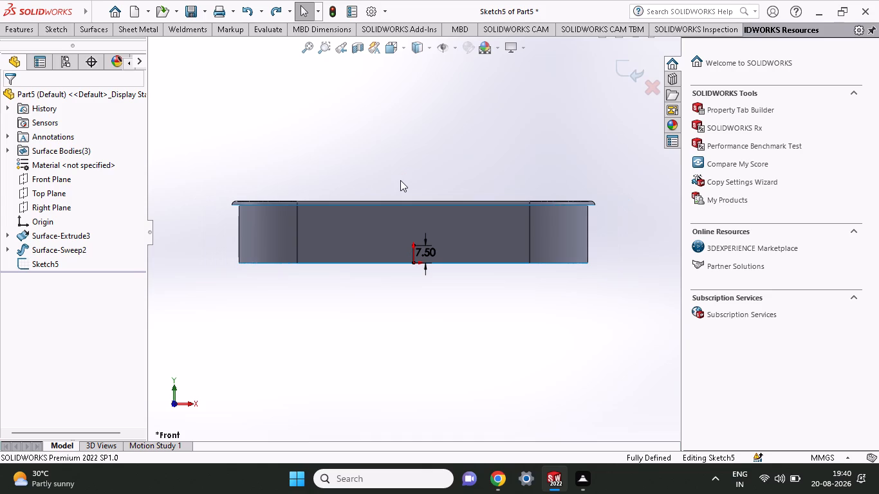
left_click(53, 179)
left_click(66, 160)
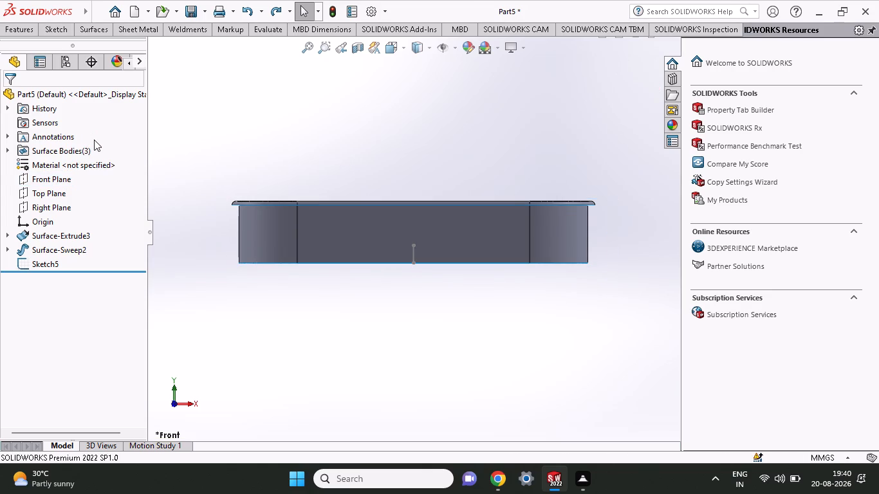
Sketch a point on the Front Plane about 15.79 mm directly above the origin.
left_click(66, 27)
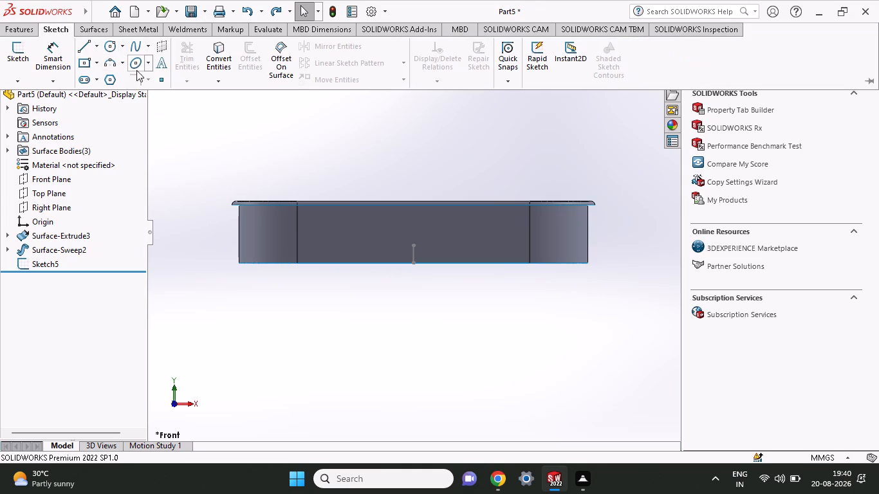
left_click(168, 80)
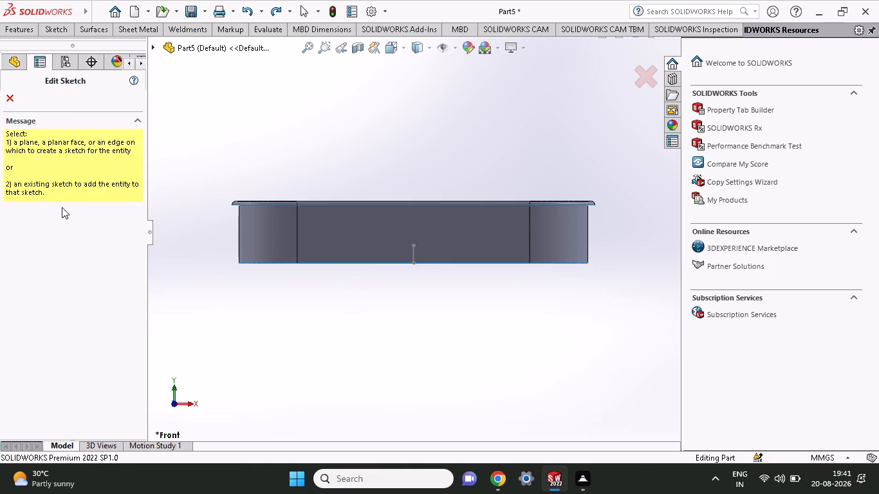
left_click(10, 64)
left_click(37, 182)
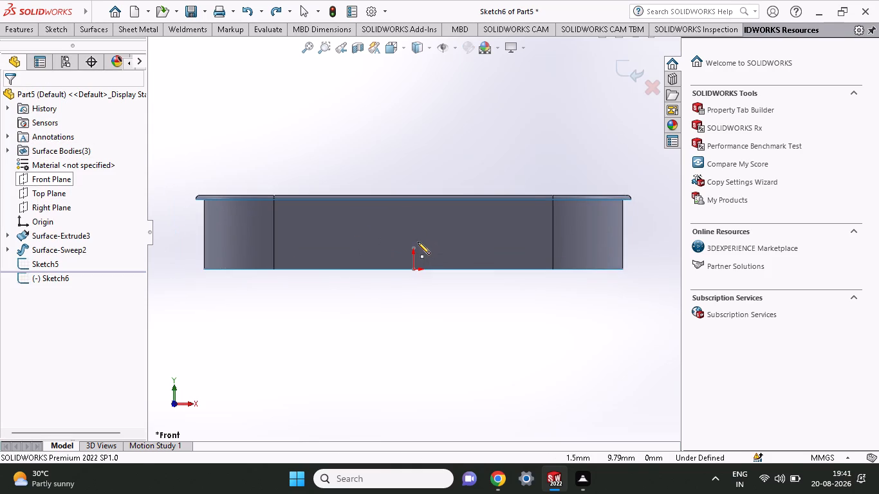
left_click(412, 225)
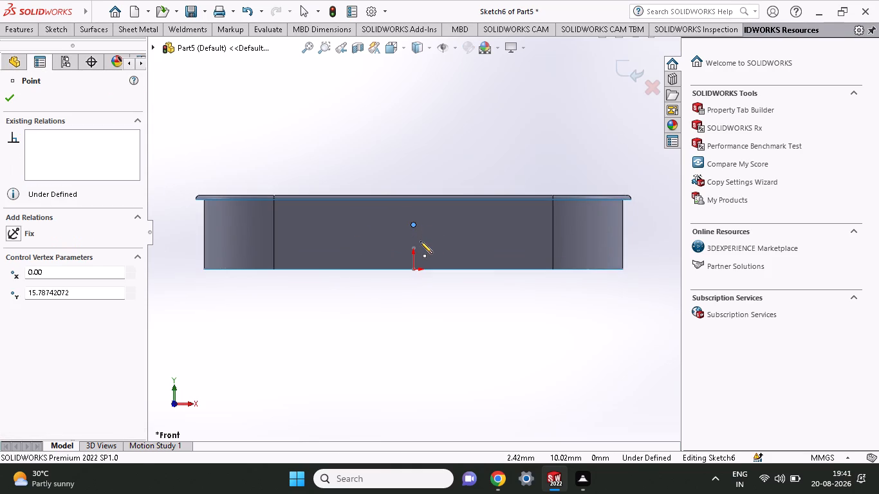
Dimension the sketch point's height above the origin and set it to 7.50 mm.
left_click(59, 31)
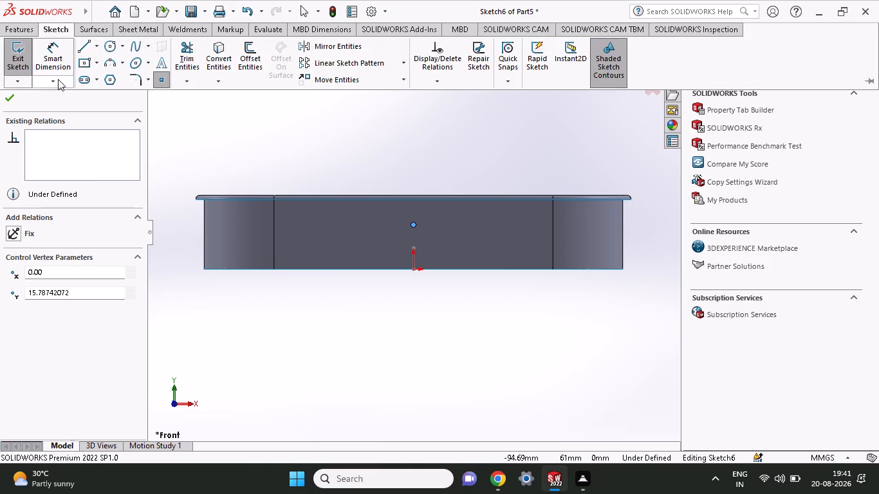
left_click(55, 60)
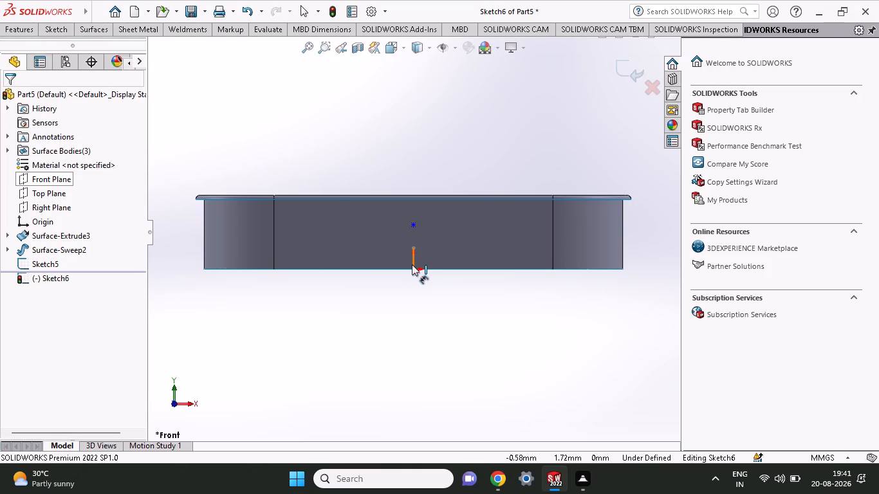
left_click(412, 269)
left_click(414, 224)
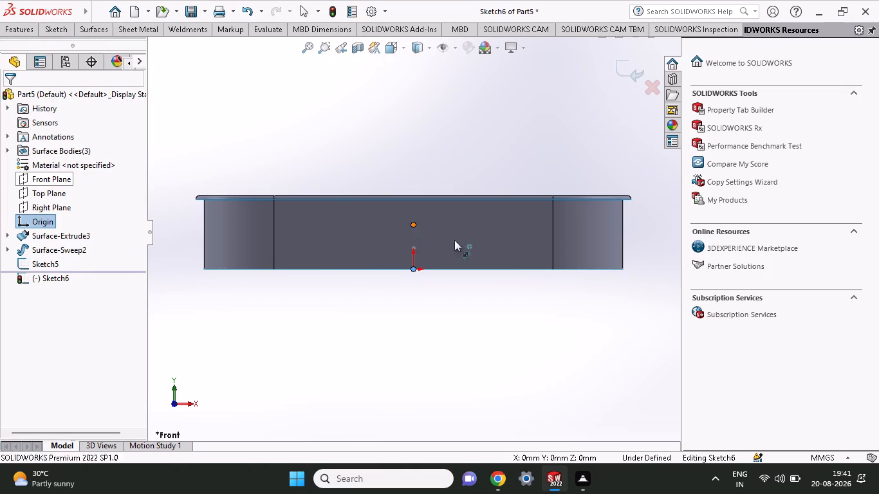
left_click(482, 248)
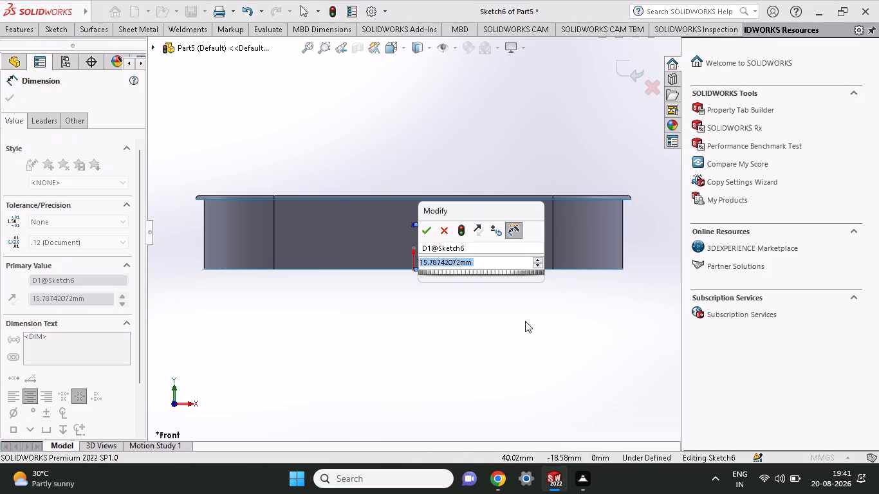
type("7.52")
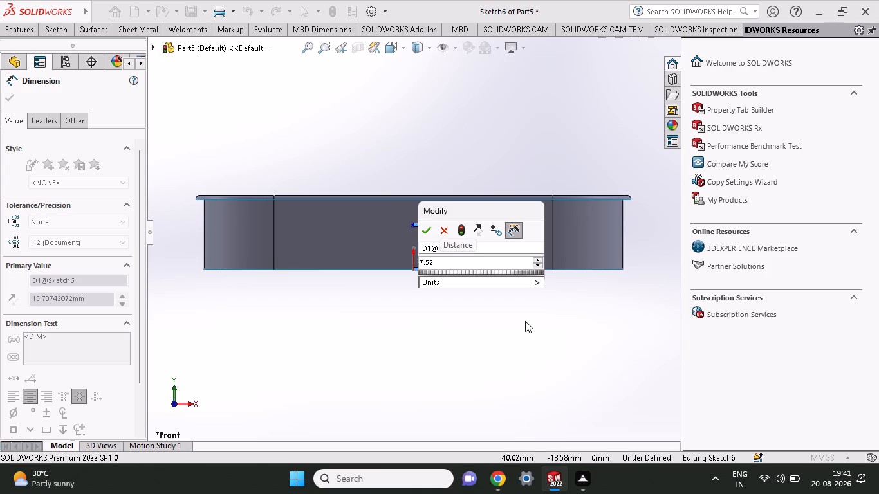
key("BackSpace")
key("1")
key("BackSpace")
key("0")
key("Return")
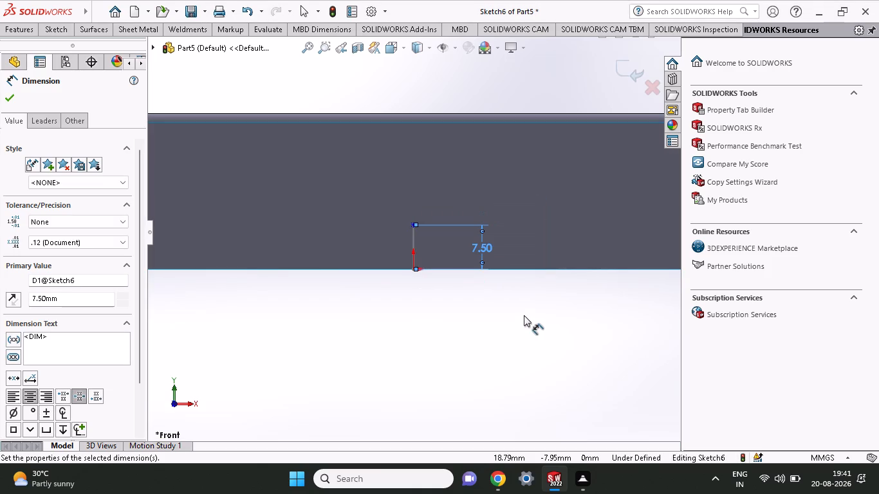
Finish the point's dimension and exit the Front Plane point sketch.
middle_click_drag(431, 186, 418, 240)
scroll(418, 240, "up", 2)
scroll(441, 165, "up", 2)
scroll(441, 165, "down", 4)
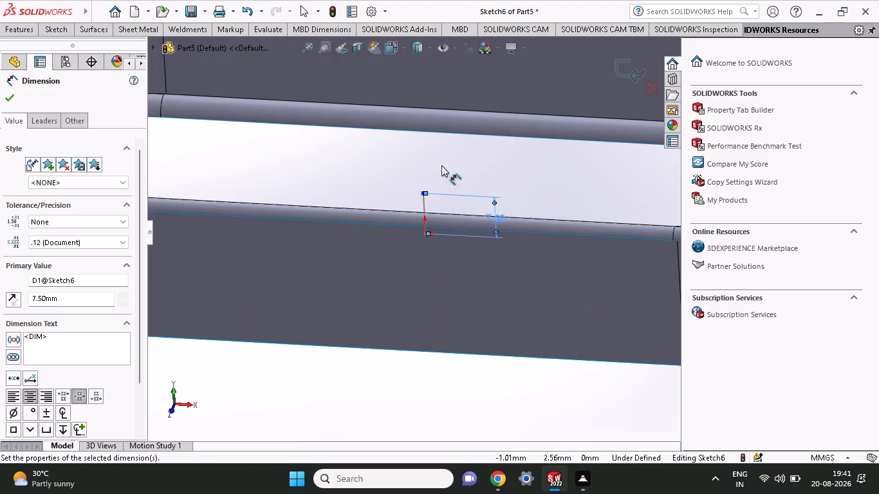
scroll(441, 165, "down", 3)
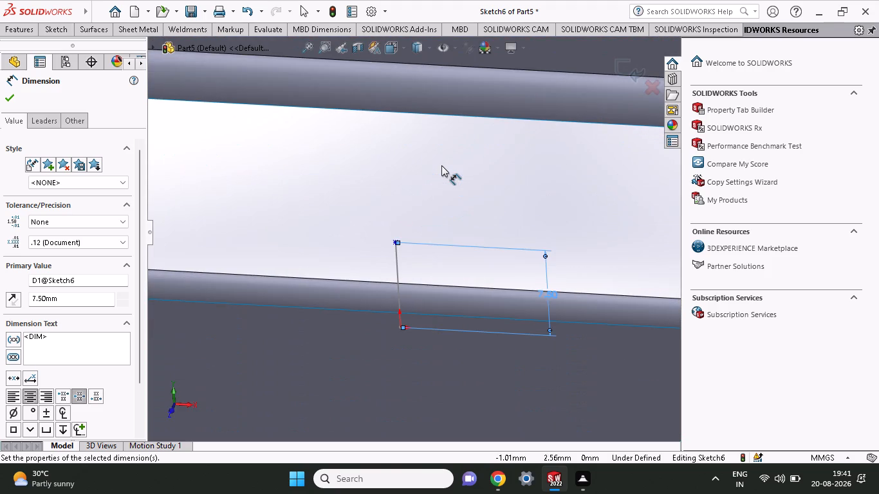
left_click(90, 28)
left_click(6, 96)
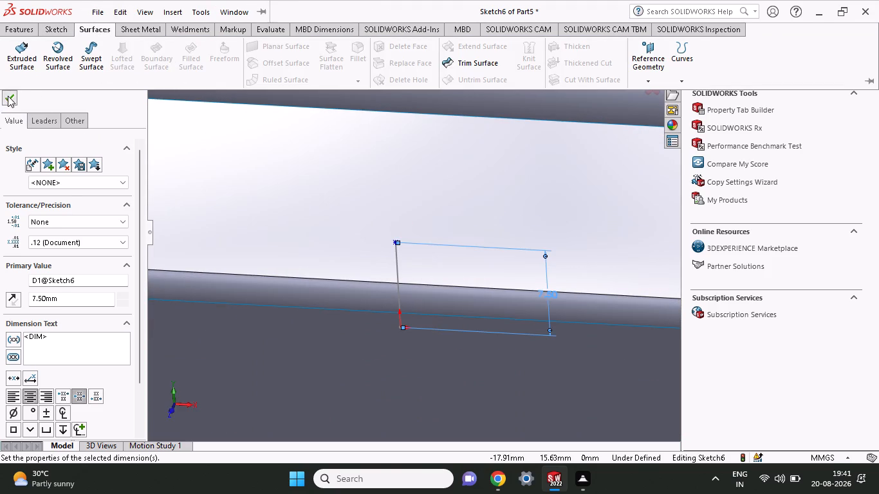
right_click(261, 183)
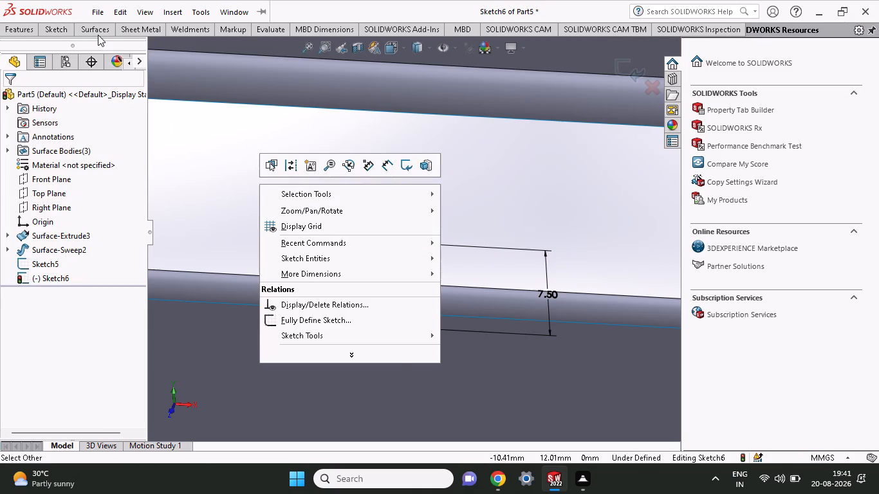
left_click(98, 35)
right_click(252, 154)
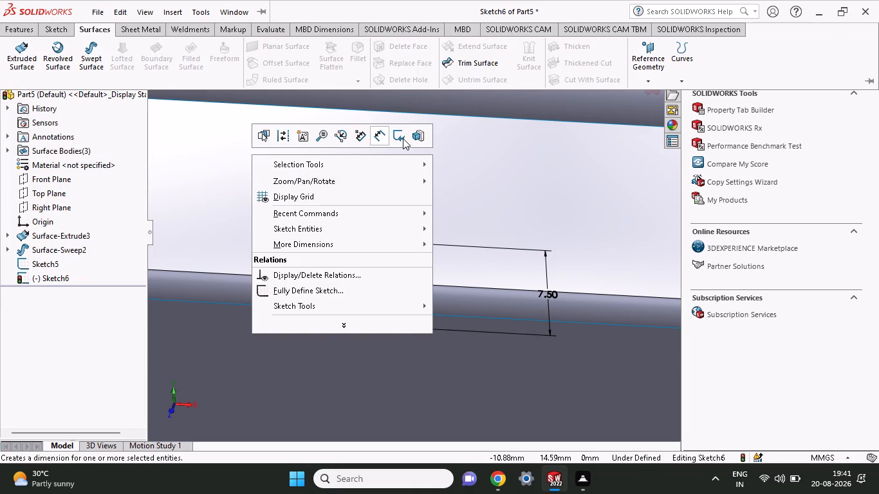
left_click(403, 138)
scroll(380, 155, "up", 2)
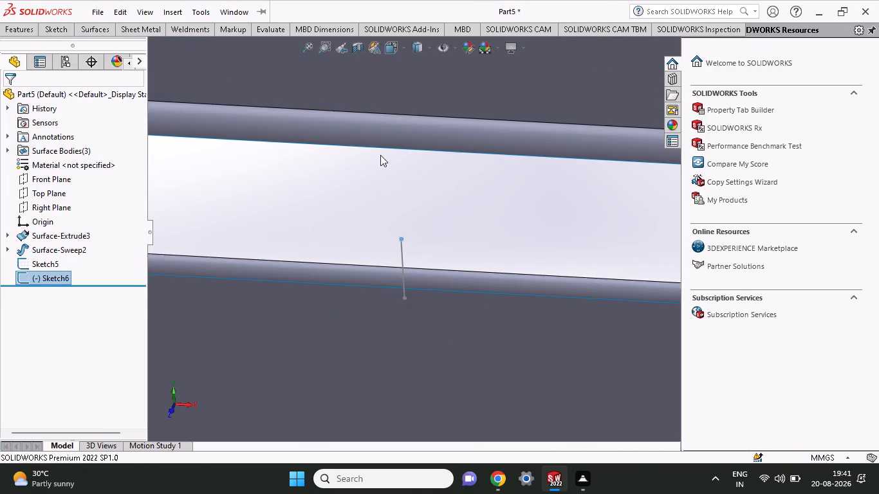
scroll(380, 155, "up", 6)
middle_click_drag(380, 155, 388, 192)
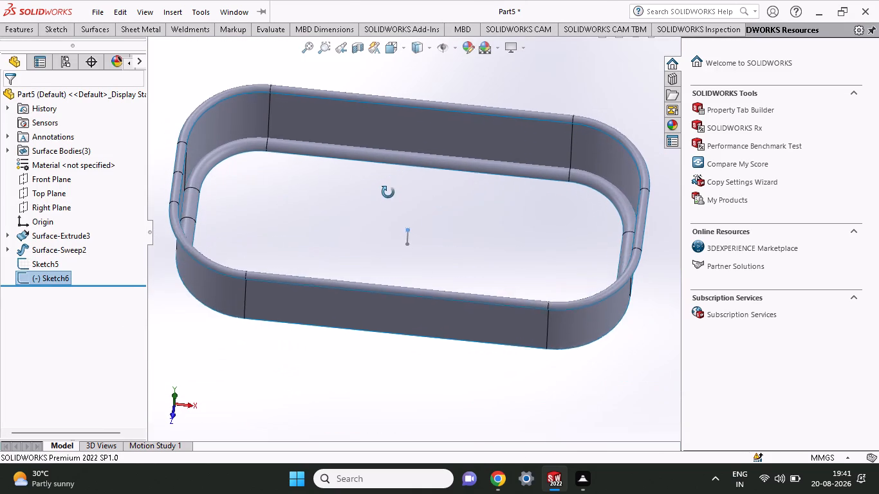
Delete the separate vertical line sketch at the origin, keeping the point sketch.
middle_click_drag(388, 192, 388, 173)
left_click(409, 246)
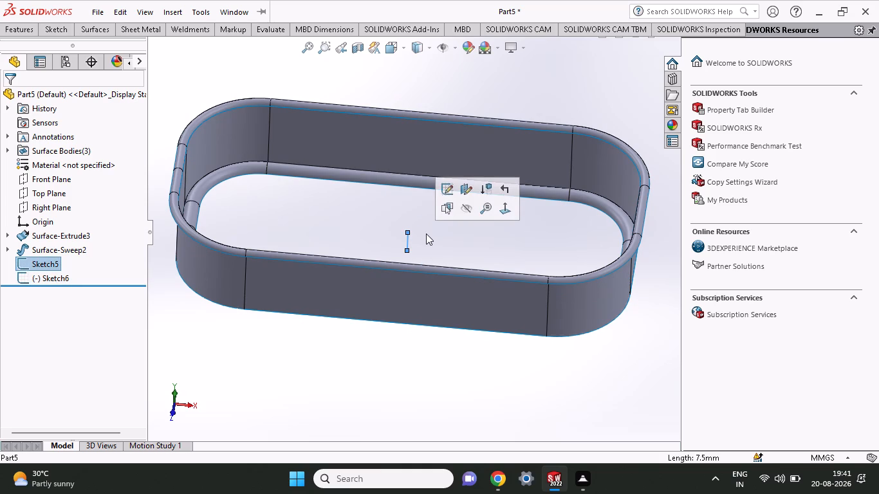
key("Delete")
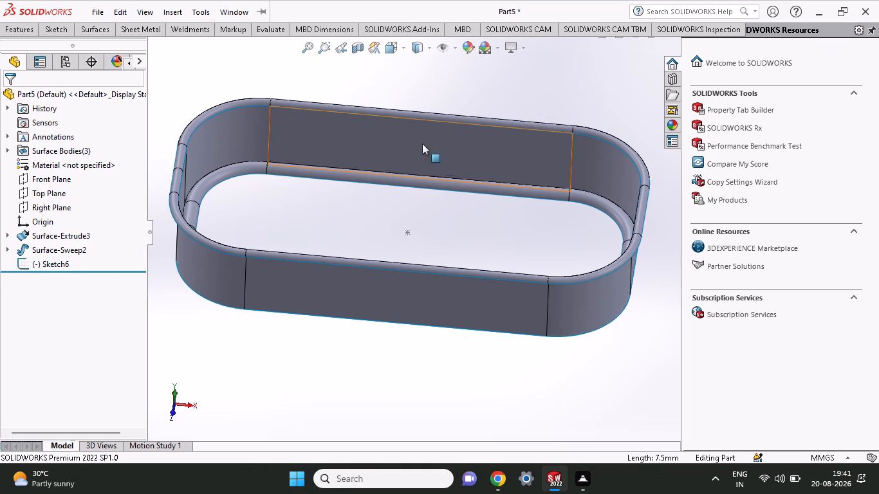
Start a Filled Surface and pick the lower lip's inner edges along one long side, the adjoining corner and the short end.
left_click(77, 30)
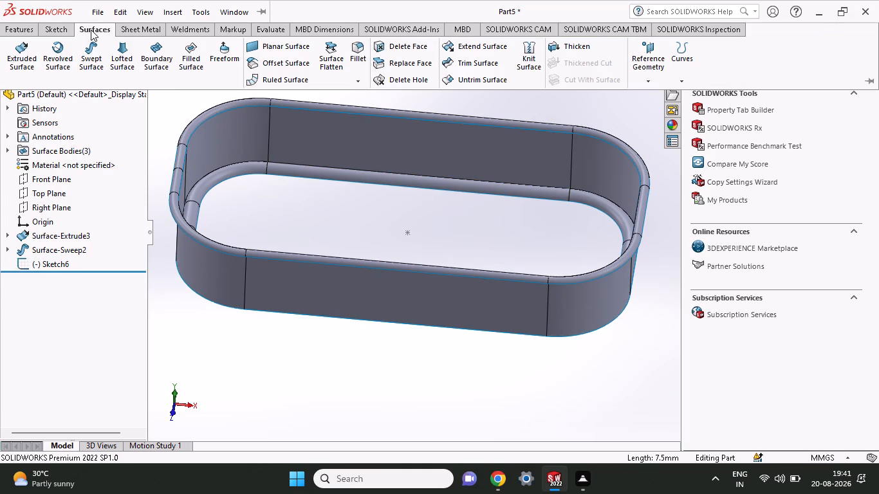
left_click(194, 55)
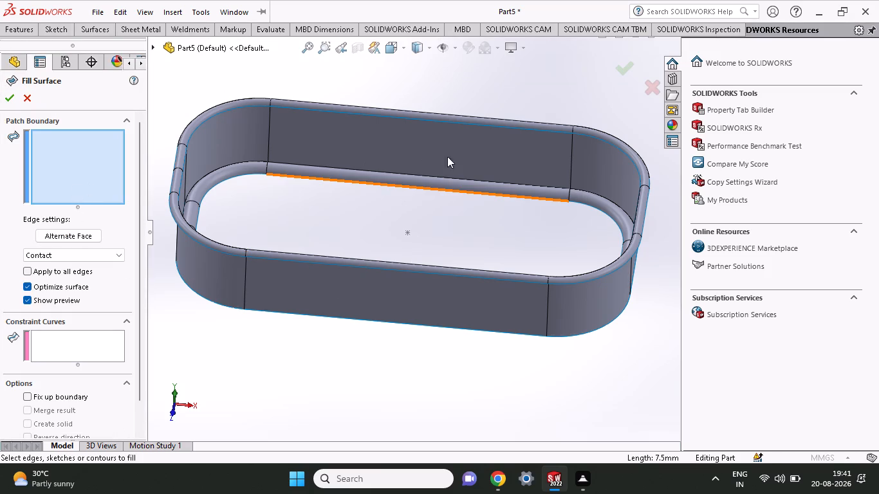
left_click(398, 187)
left_click(587, 203)
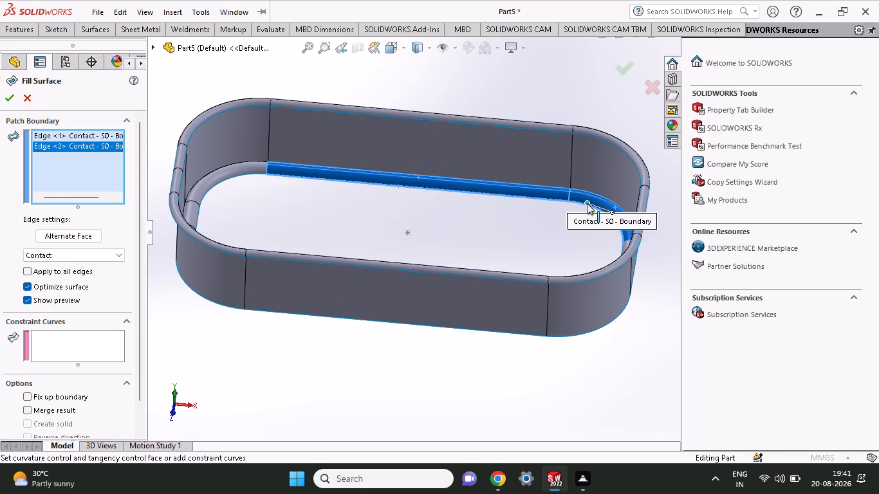
middle_click_drag(587, 203, 593, 241)
left_click(613, 256)
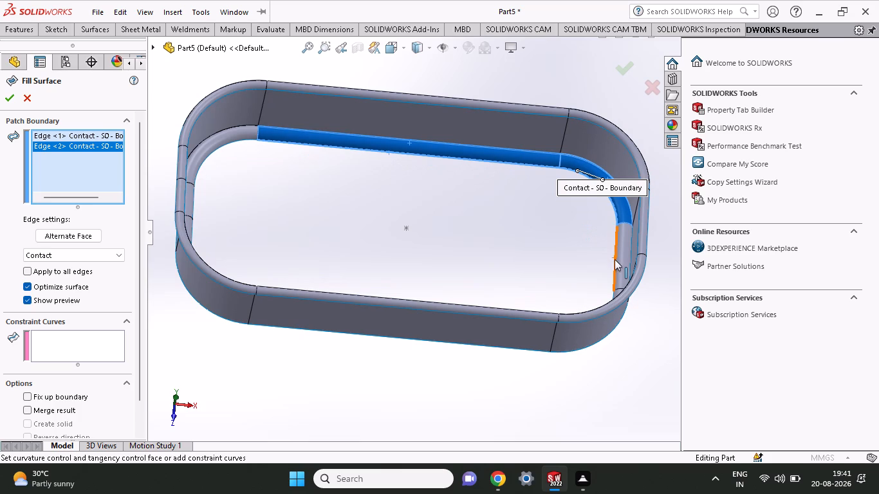
left_click(615, 259)
middle_click_drag(582, 259, 592, 315)
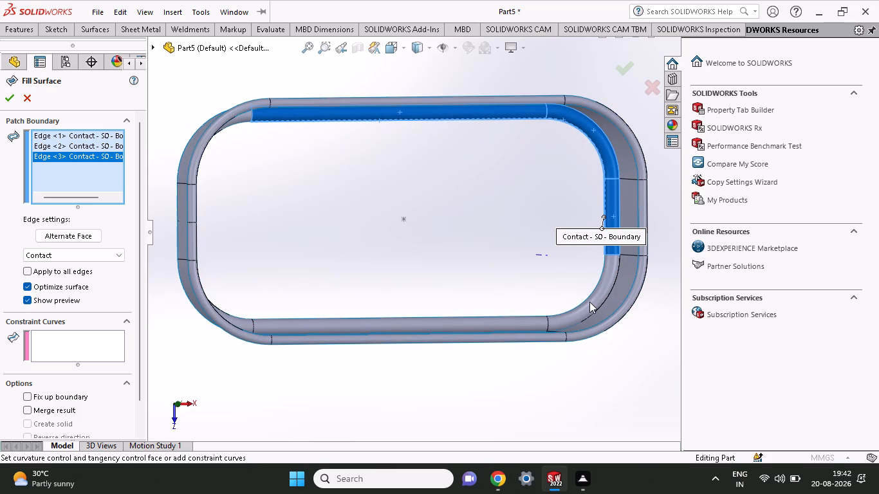
left_click(589, 302)
Add the lower lip's remaining inner edges to the patch boundary with Contact settings to close the loop.
middle_click_drag(244, 170, 217, 153)
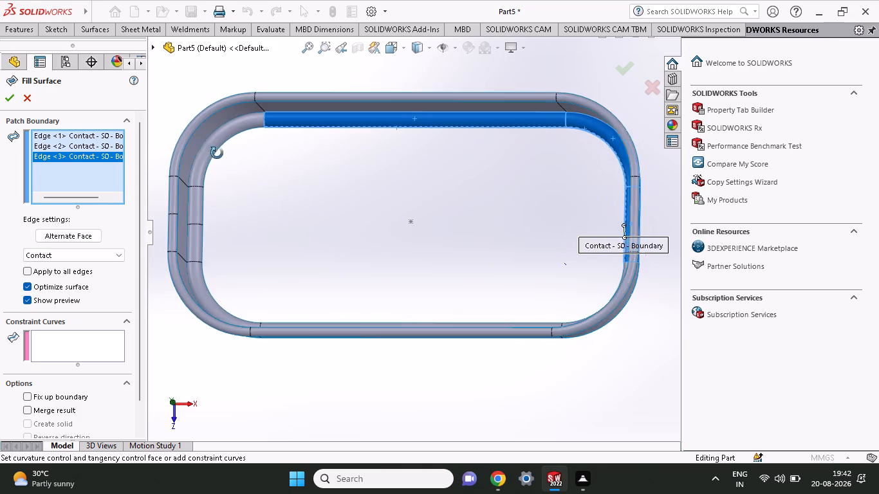
middle_click_drag(217, 153, 208, 152)
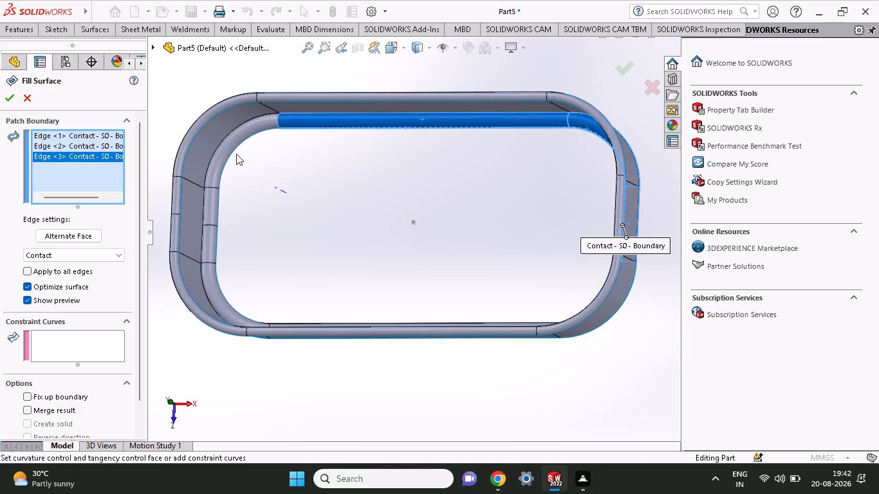
left_click(232, 152)
left_click(217, 220)
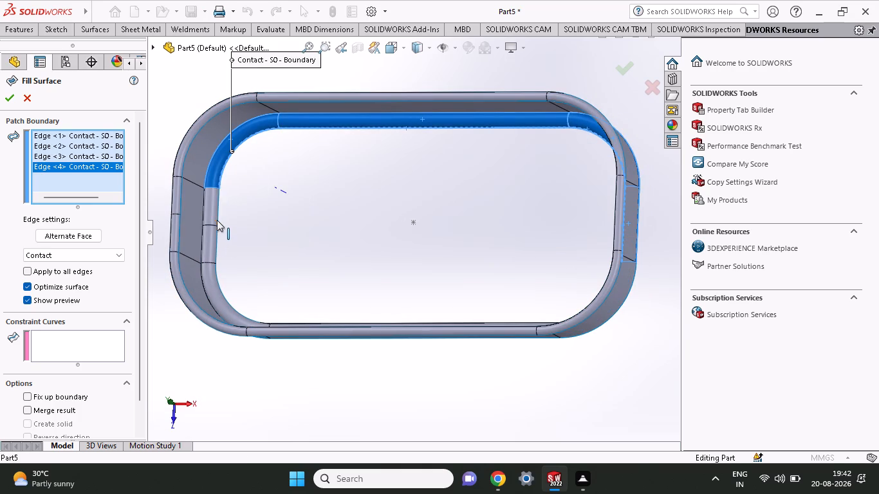
left_click(218, 256)
left_click(235, 309)
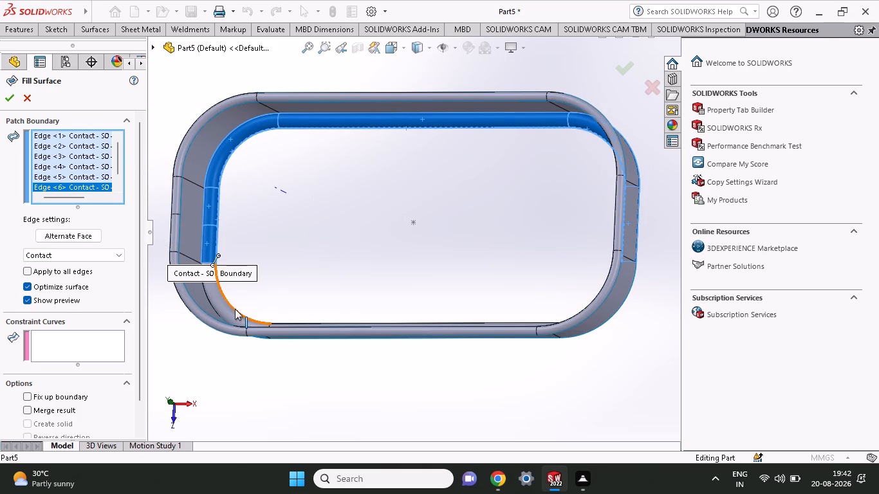
middle_click_drag(274, 301, 306, 351)
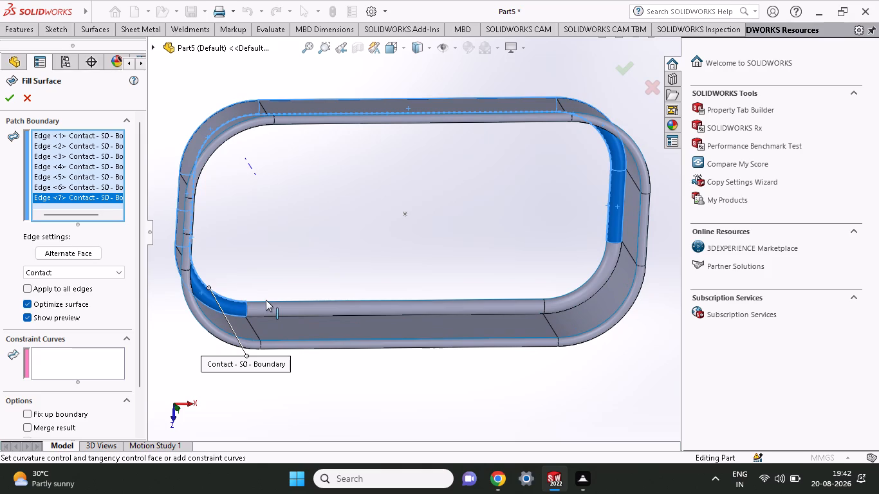
left_click(266, 300)
left_click(559, 298)
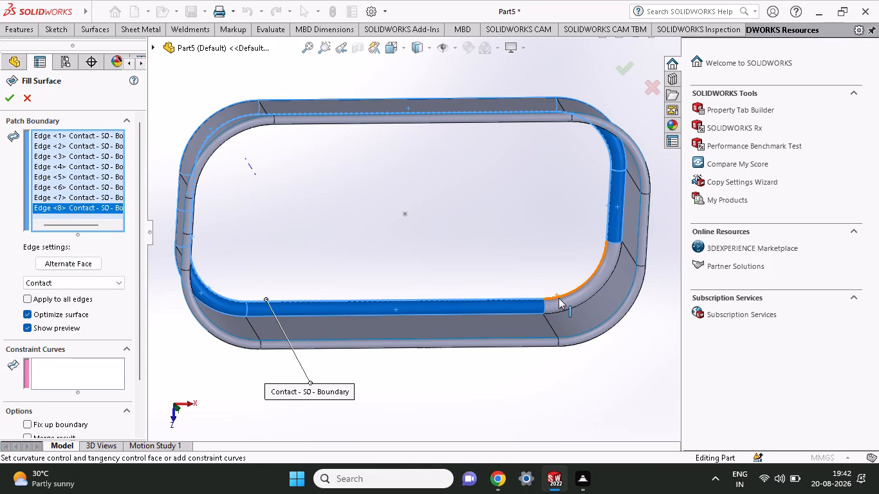
middle_click_drag(559, 298, 551, 270)
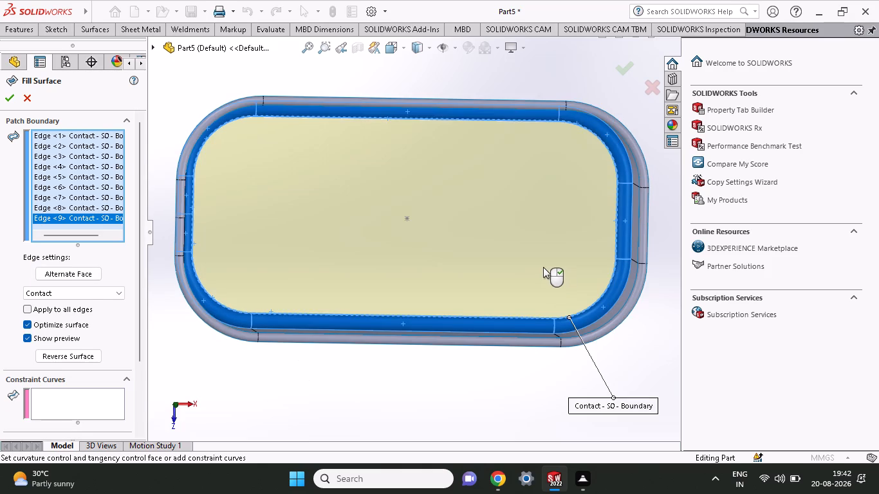
middle_click_drag(543, 267, 527, 131)
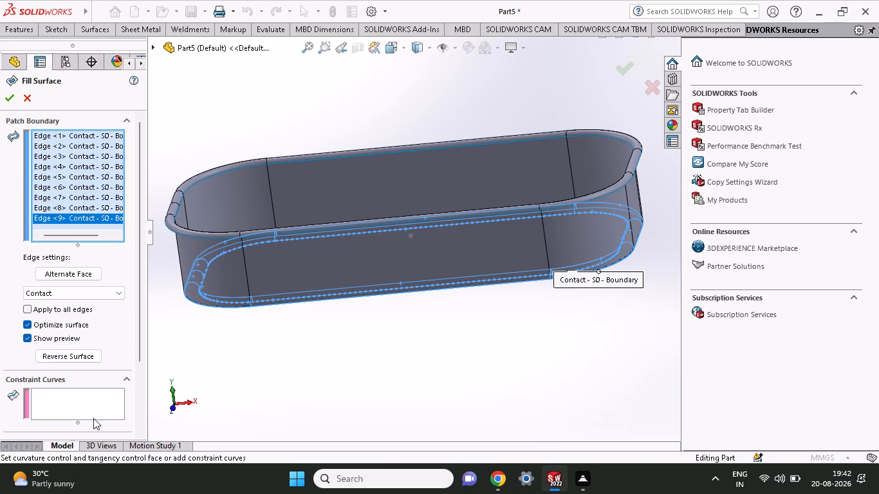
Add the point sketch above the origin as the constraint curve and create the filled surface.
left_click(77, 400)
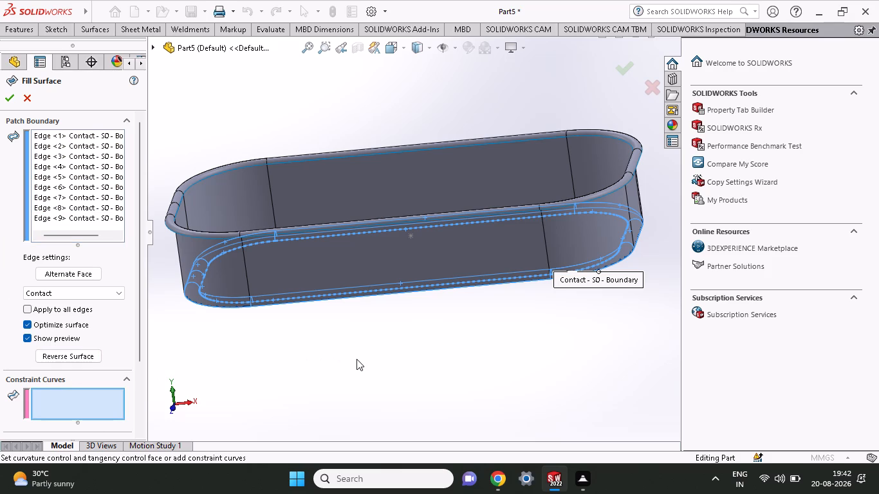
middle_click_drag(356, 359, 360, 313)
middle_click_drag(365, 317, 373, 351)
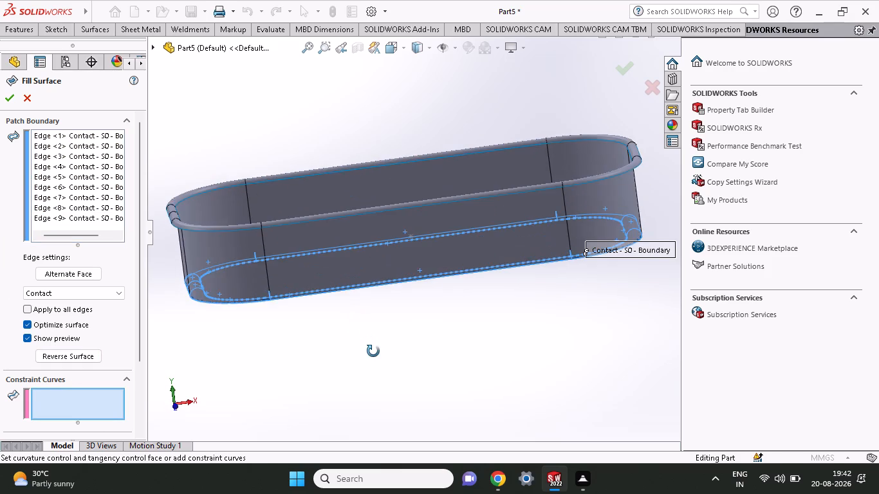
middle_click_drag(373, 351, 374, 271)
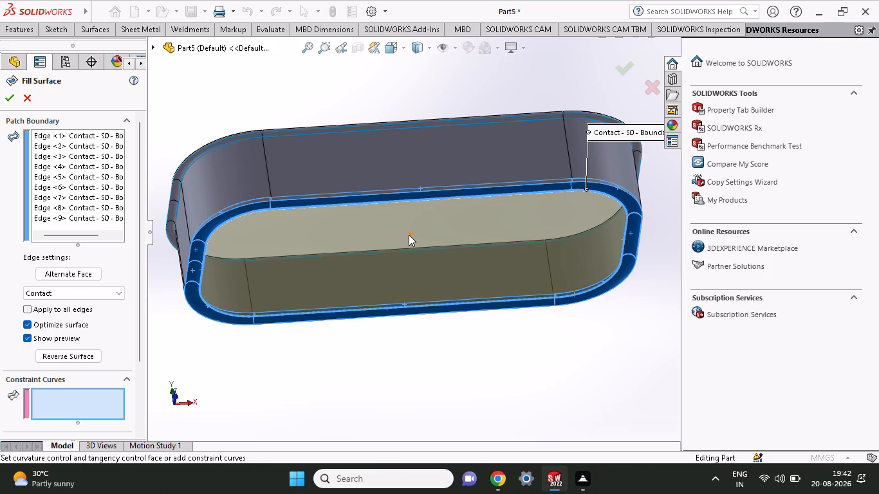
middle_click_drag(409, 235, 412, 358)
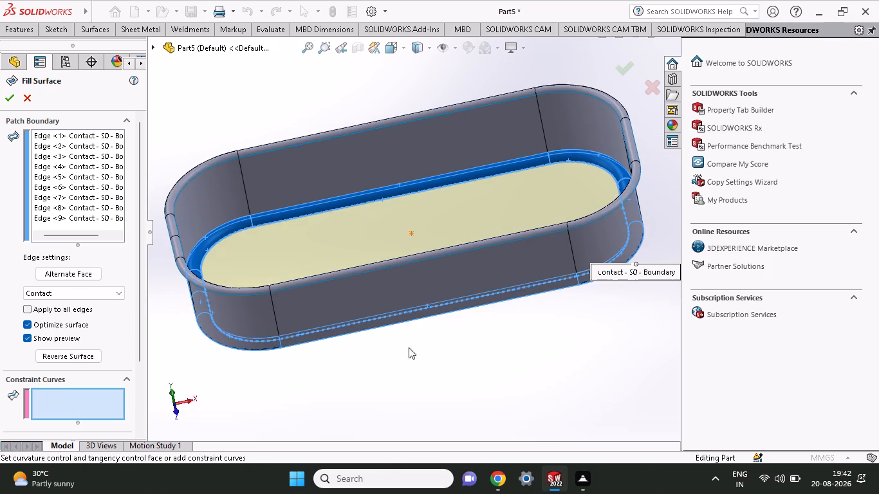
left_click(411, 235)
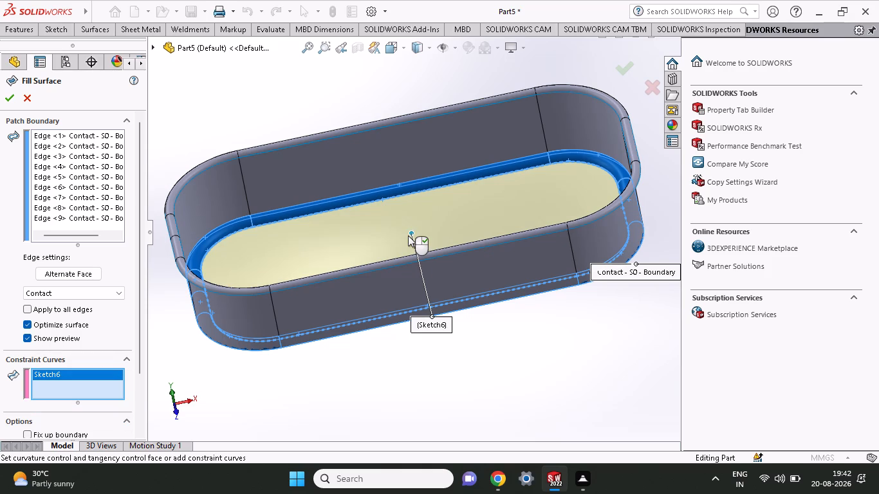
middle_click_drag(414, 347, 409, 285)
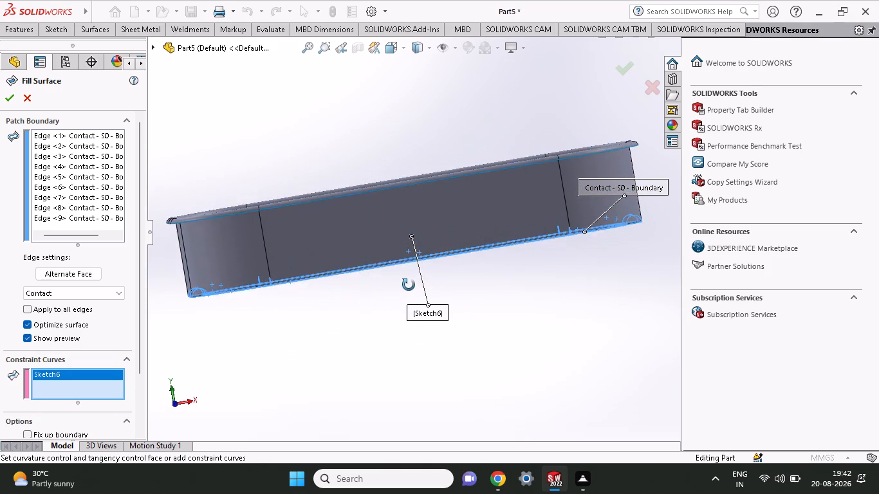
middle_click_drag(409, 285, 407, 286)
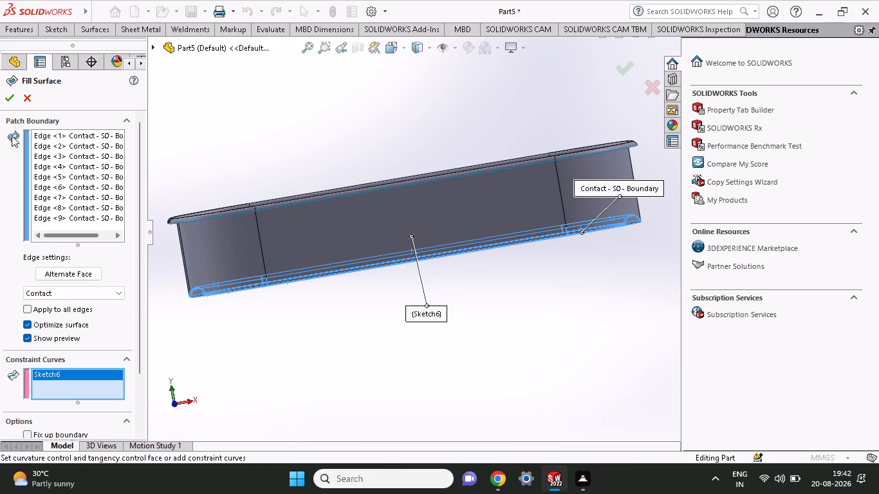
left_click(8, 95)
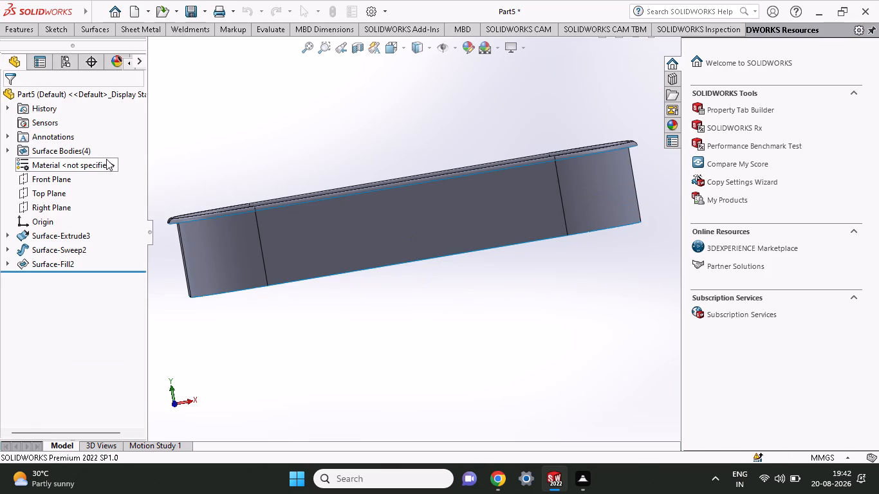
Inspect the filled bottom's domed profile with a temporary section view on the Front Plane.
middle_click_drag(406, 322, 409, 258)
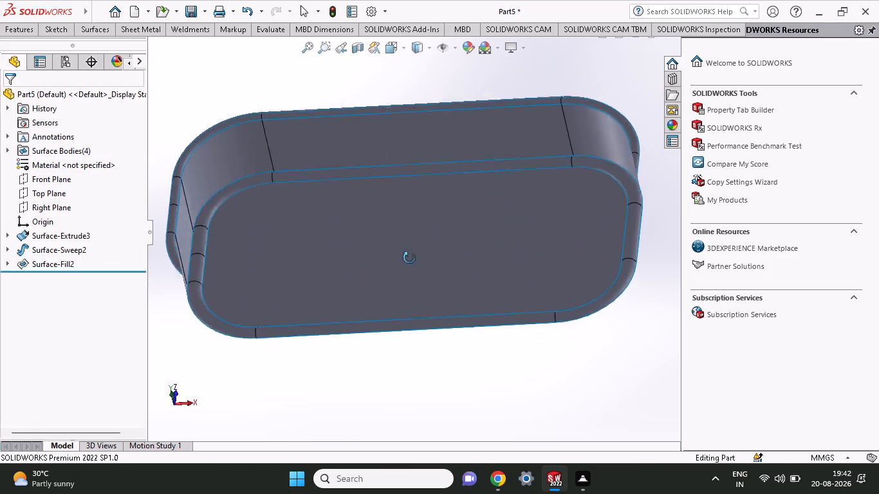
middle_click_drag(409, 258, 391, 384)
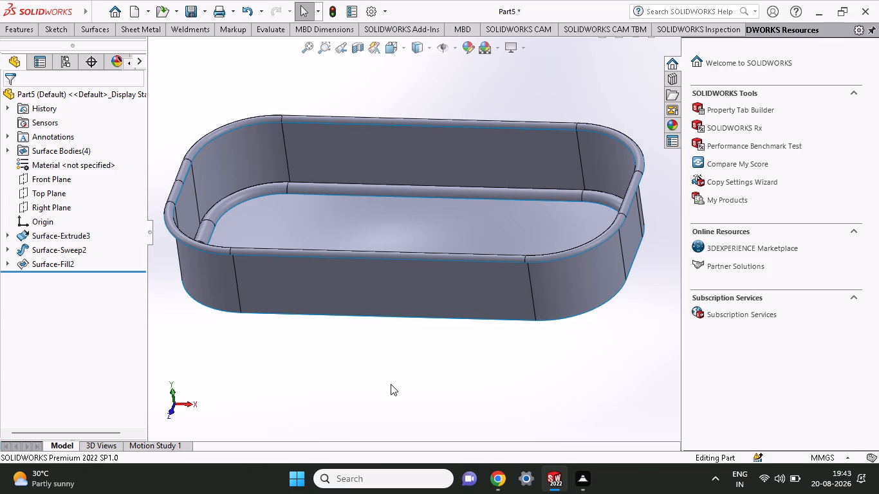
left_click(358, 50)
left_click_drag(358, 50, 380, 133)
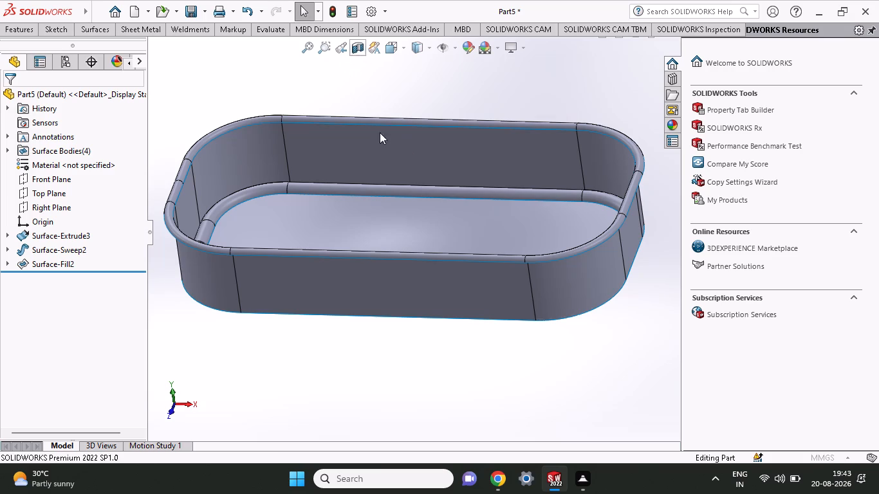
left_click_drag(380, 133, 382, 184)
left_click_drag(382, 206, 387, 168)
middle_click_drag(382, 238, 389, 174)
middle_click_drag(408, 132, 421, 79)
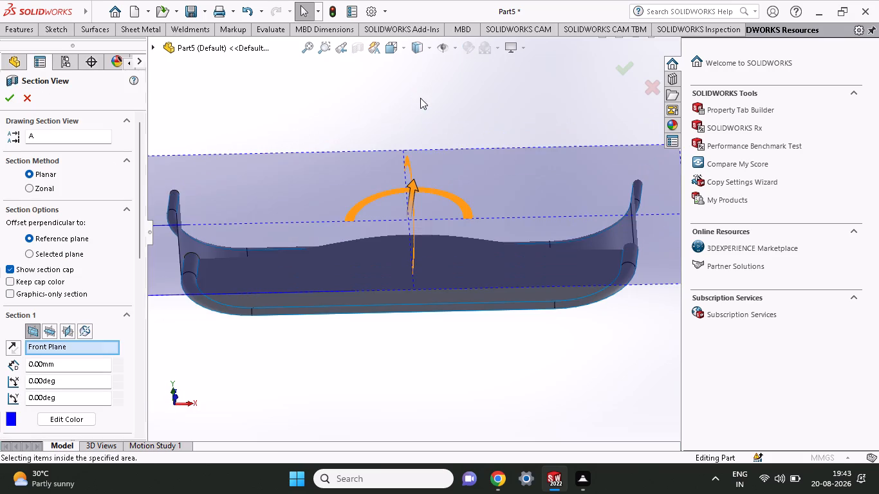
middle_click_drag(420, 112, 424, 212)
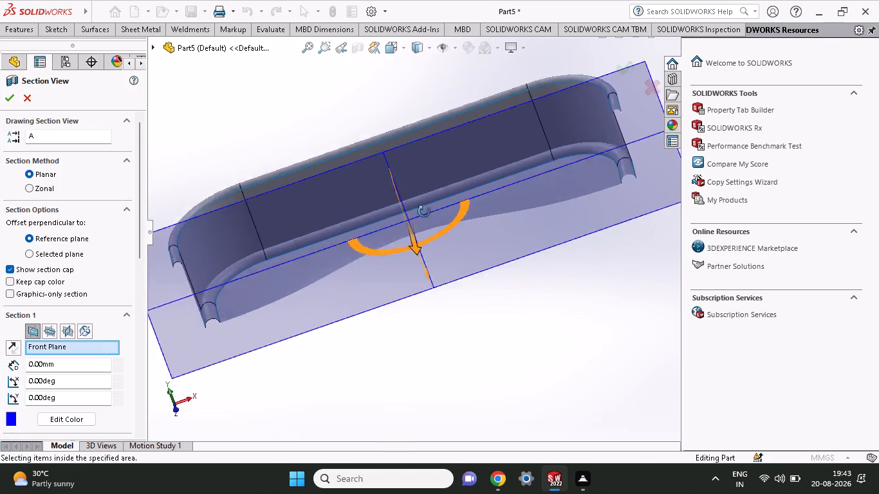
middle_click_drag(424, 212, 424, 208)
left_click(29, 94)
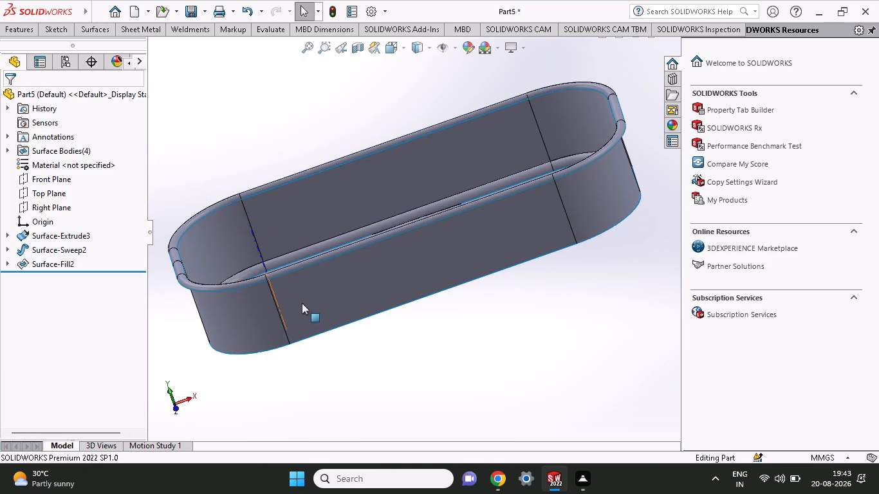
On the Top Plane, sketch a vertical straight slot through the origin, about 47 mm between arc centres and 7.4 mm wide.
middle_click(378, 359)
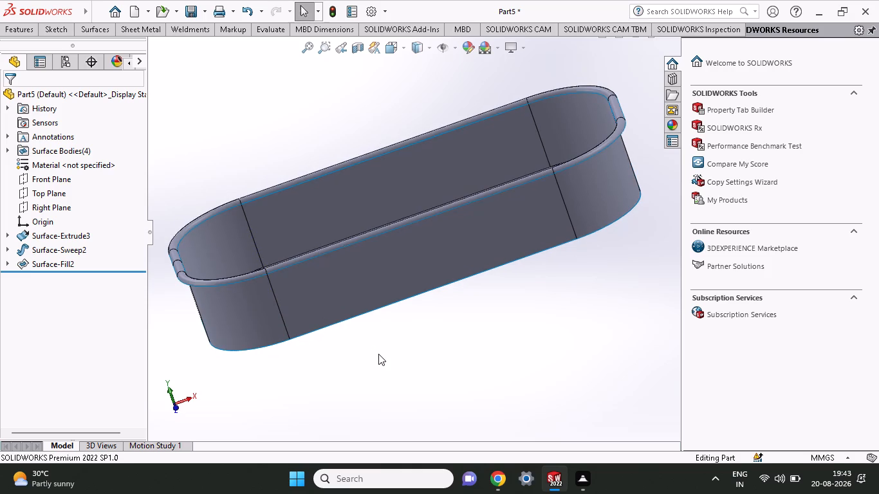
middle_click_drag(378, 349, 399, 479)
scroll(379, 471, "down", 1)
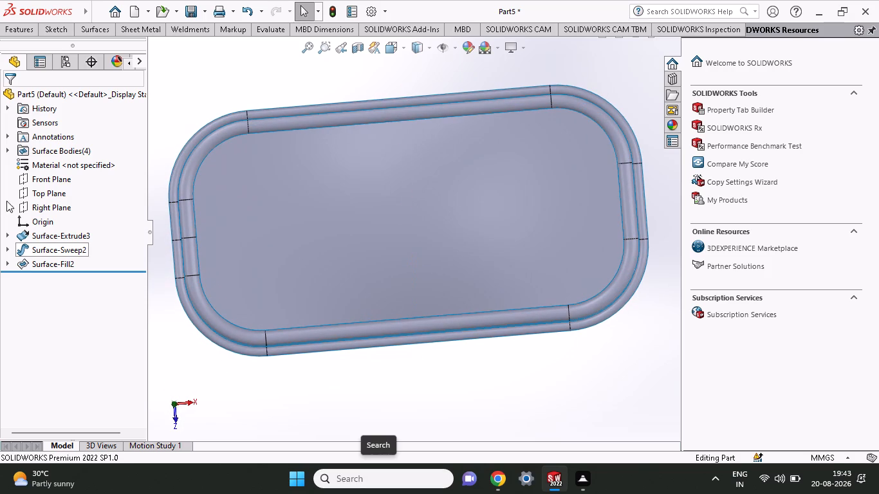
left_click(51, 197)
left_click(66, 181)
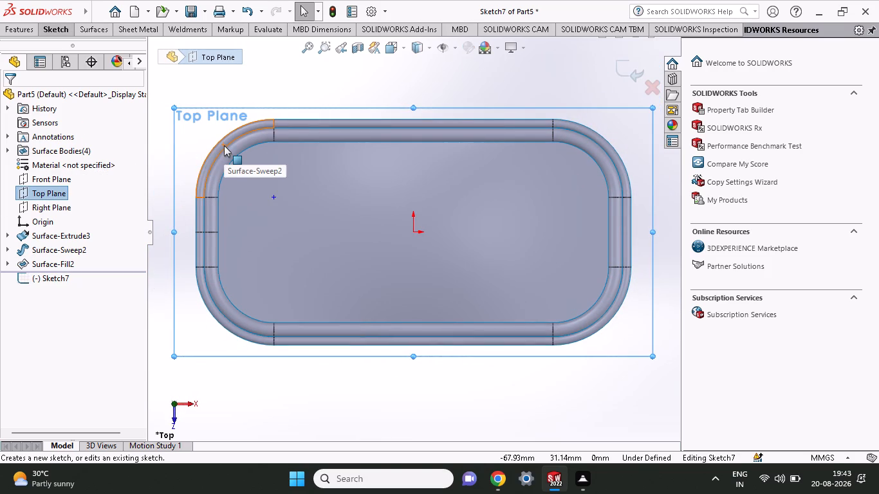
scroll(224, 145, "down", 3)
scroll(409, 214, "up", 6)
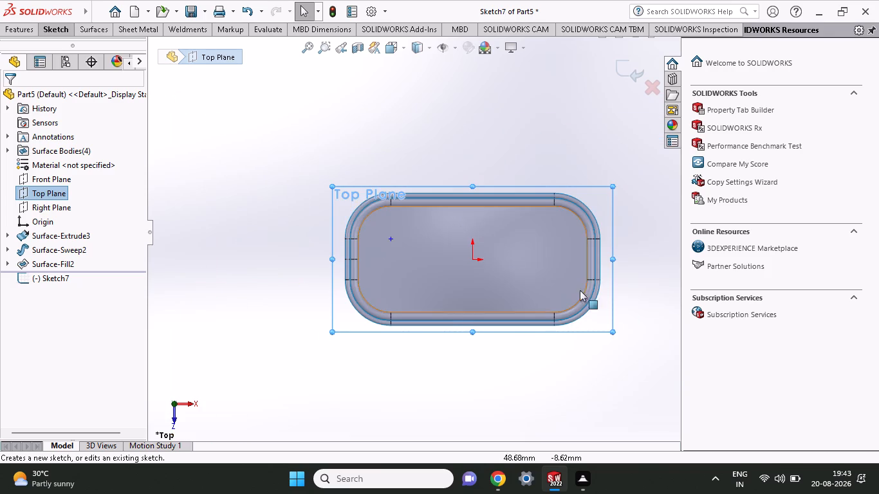
scroll(624, 307, "up", 1)
scroll(596, 293, "down", 3)
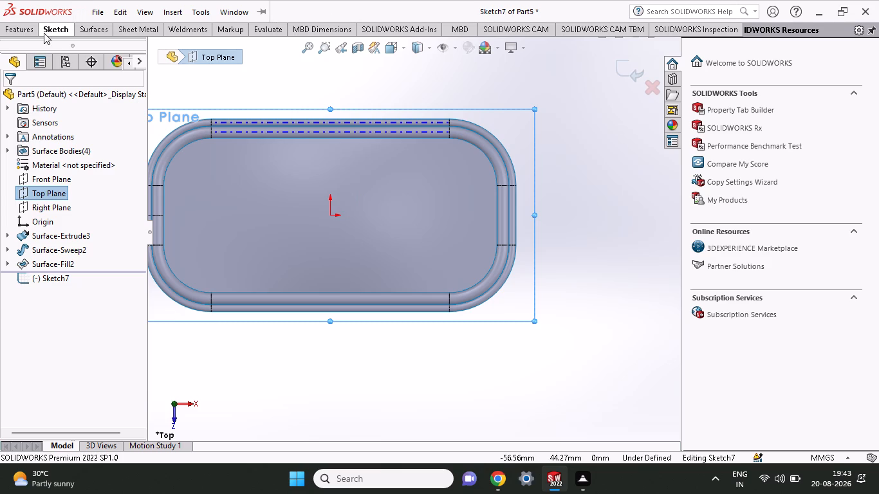
left_click(62, 27)
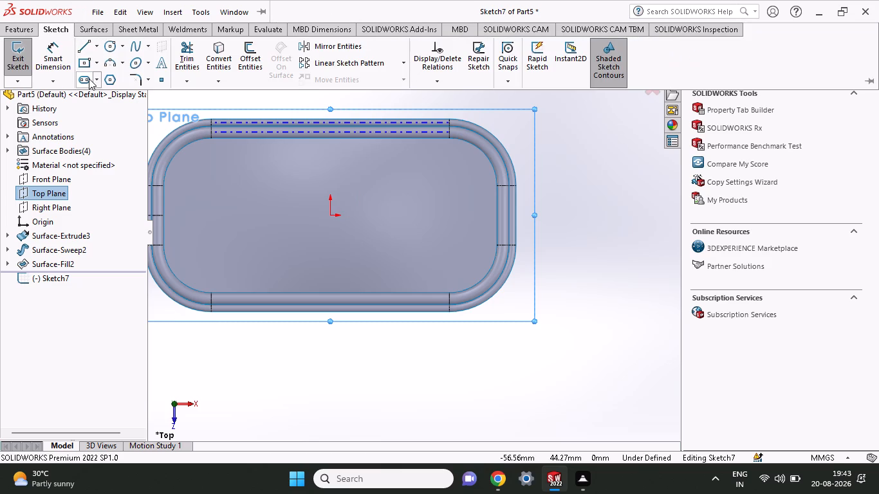
left_click(88, 78)
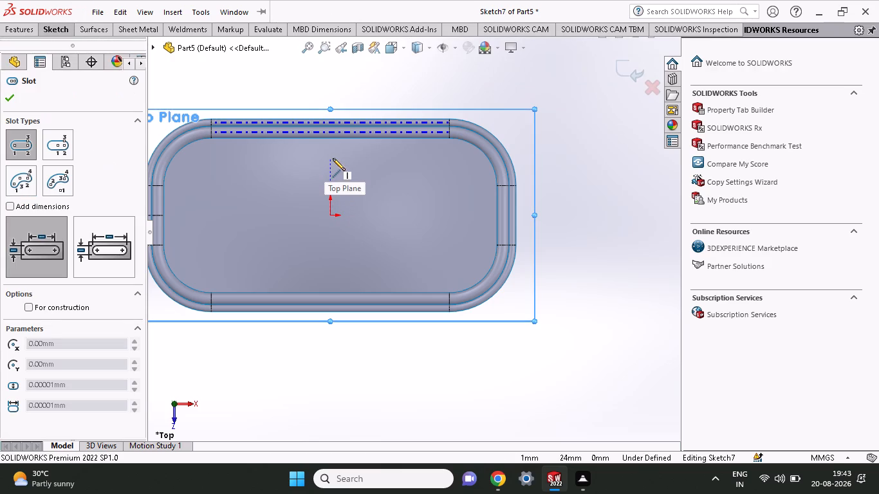
left_click(333, 158)
left_click(328, 271)
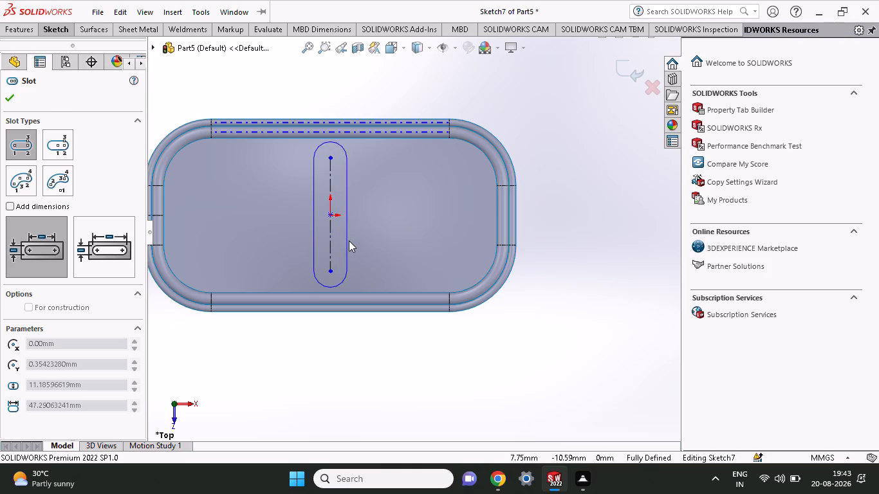
left_click(339, 241)
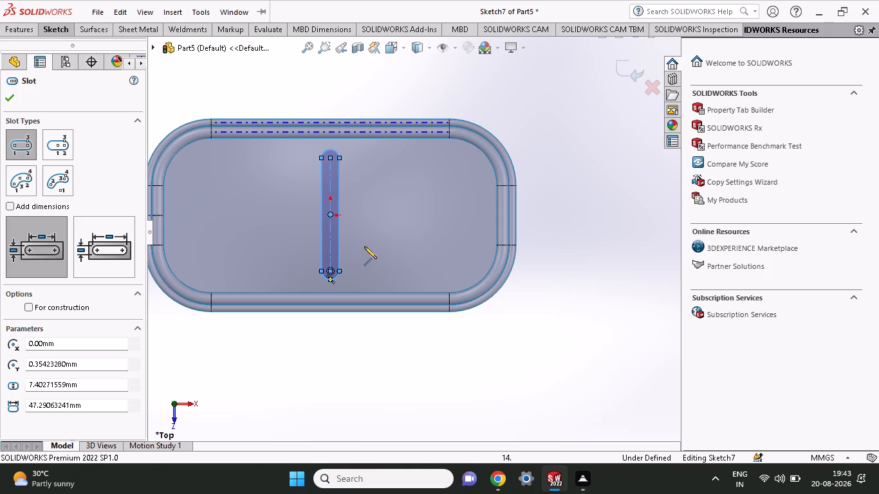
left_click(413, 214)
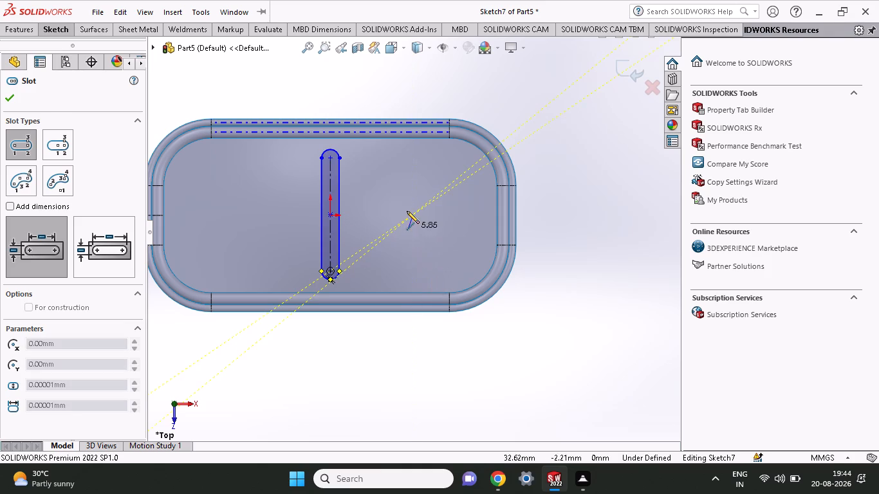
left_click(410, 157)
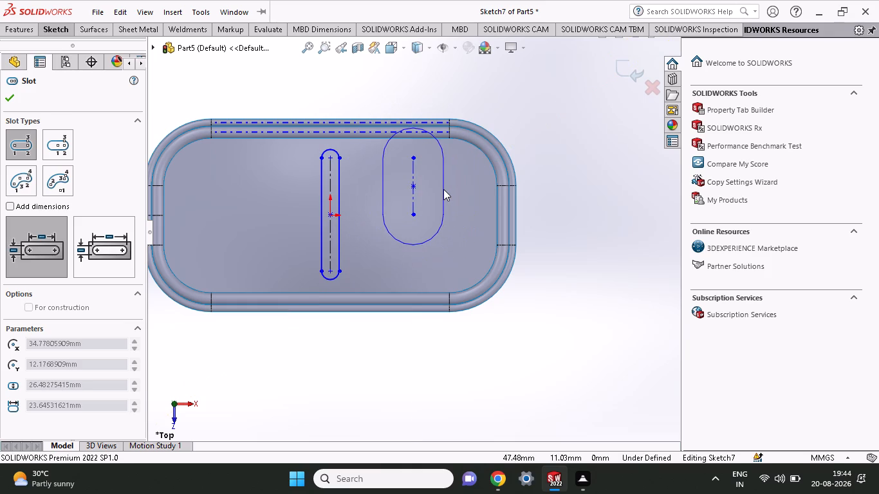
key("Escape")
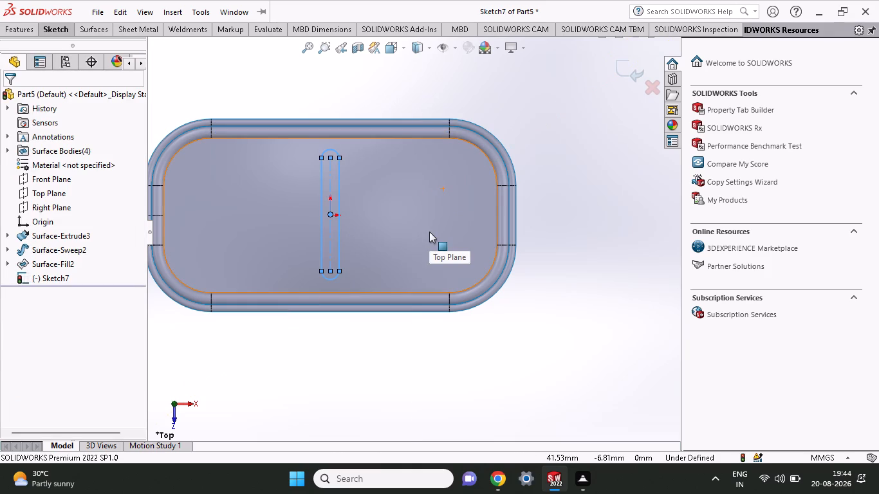
Sketch a vertical straight slot on each side of the middle one, centred at about X 35 mm and X -41 mm, each about 47 mm between centres.
left_click(59, 30)
left_click(74, 84)
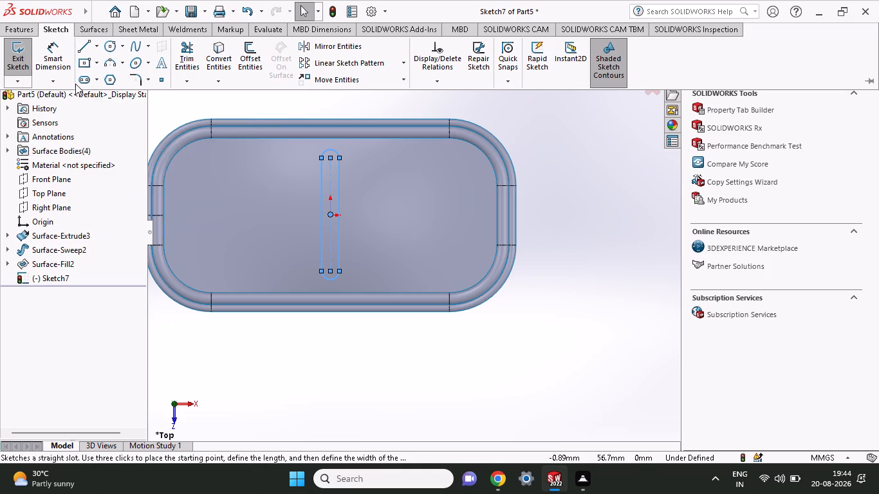
left_click(79, 81)
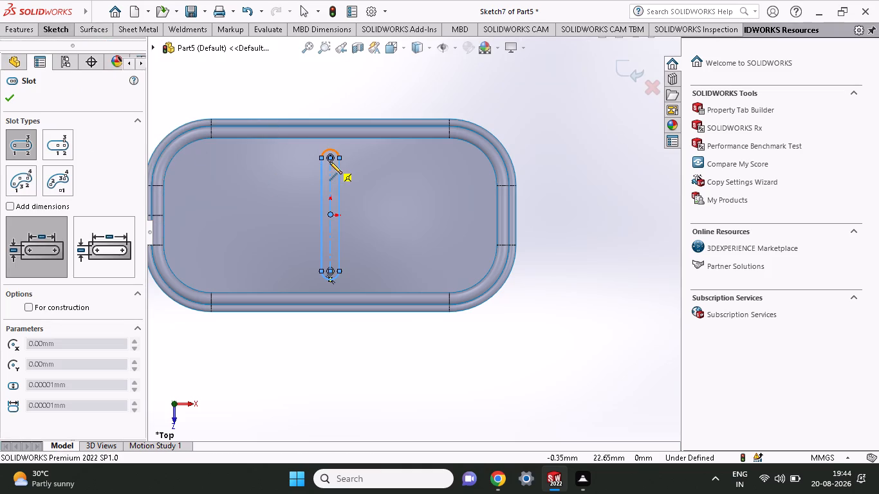
left_click(412, 158)
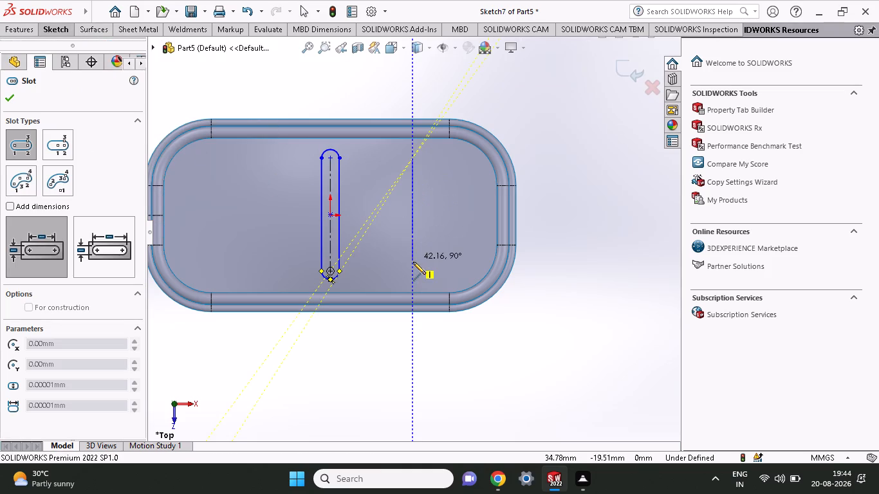
left_click(413, 271)
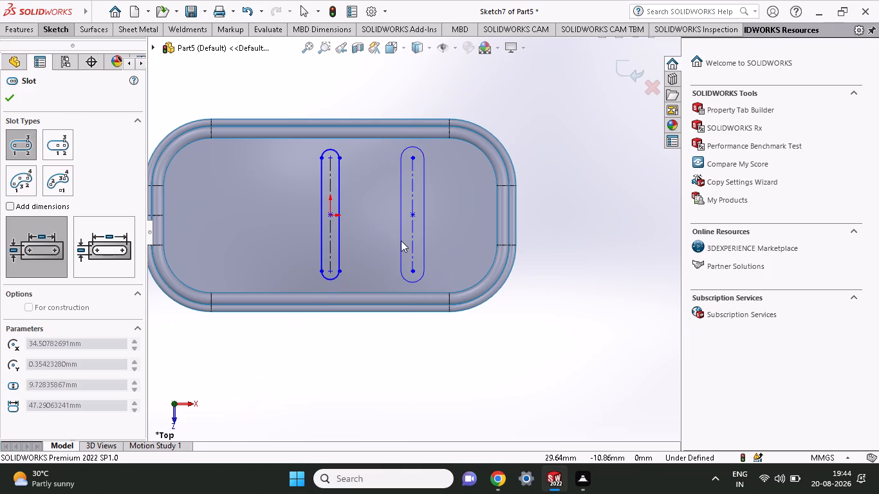
left_click(401, 241)
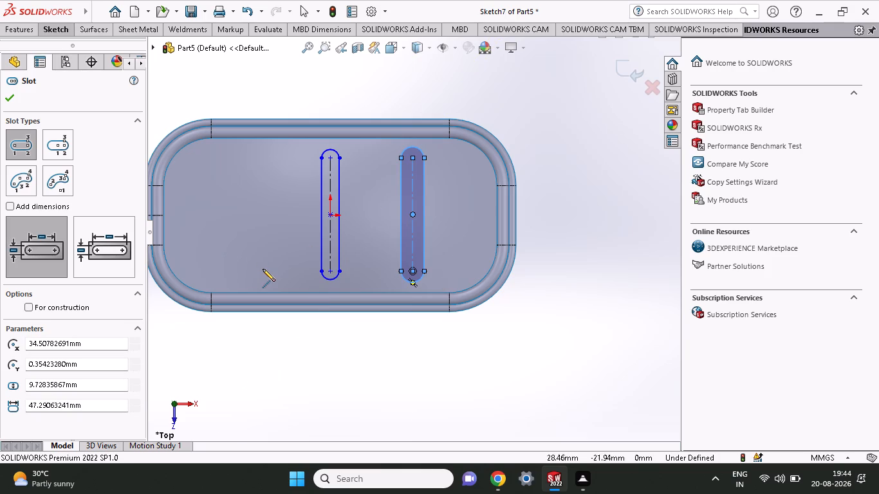
left_click(232, 270)
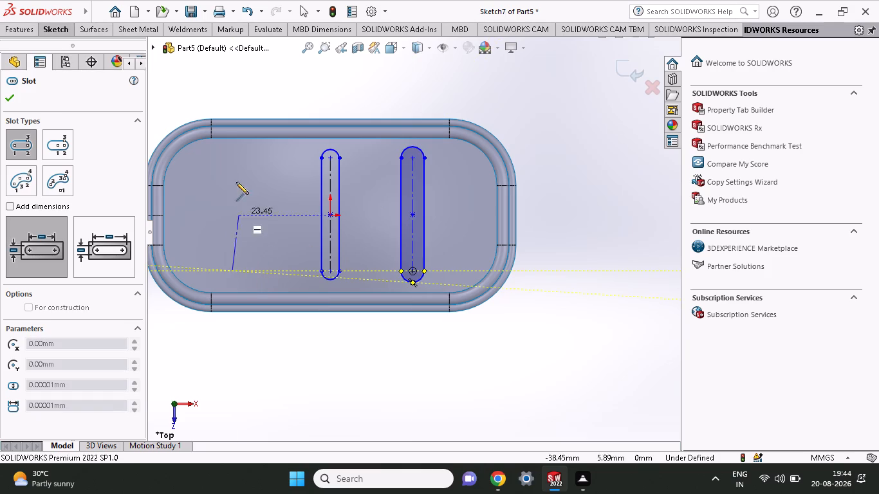
left_click(228, 155)
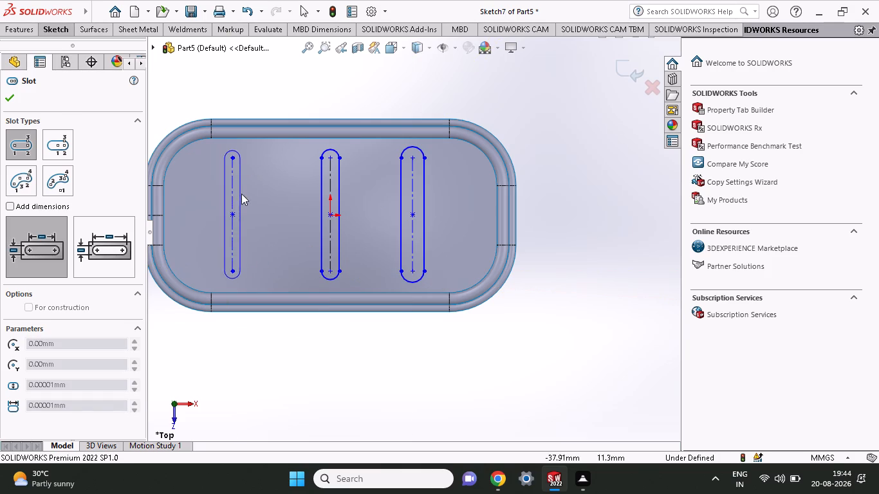
left_click(243, 218)
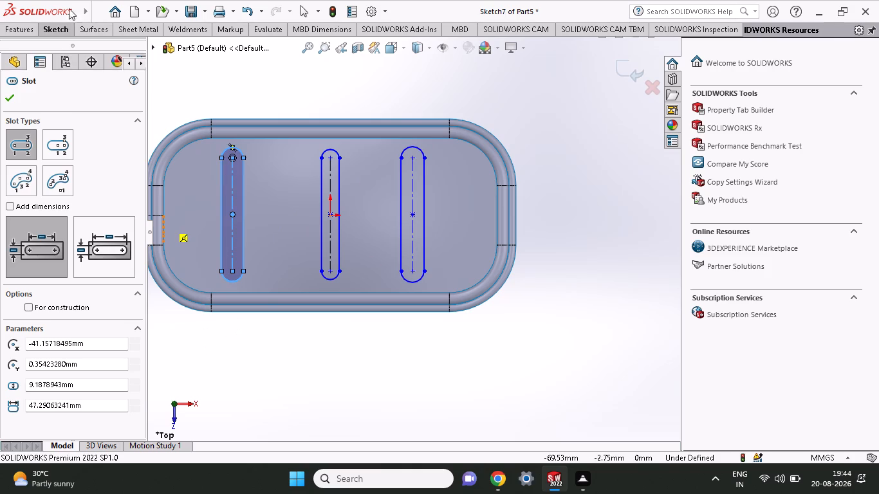
Dimension the middle slot's upper end arc with a radius of 2.5 mm.
left_click(57, 33)
left_click(64, 56)
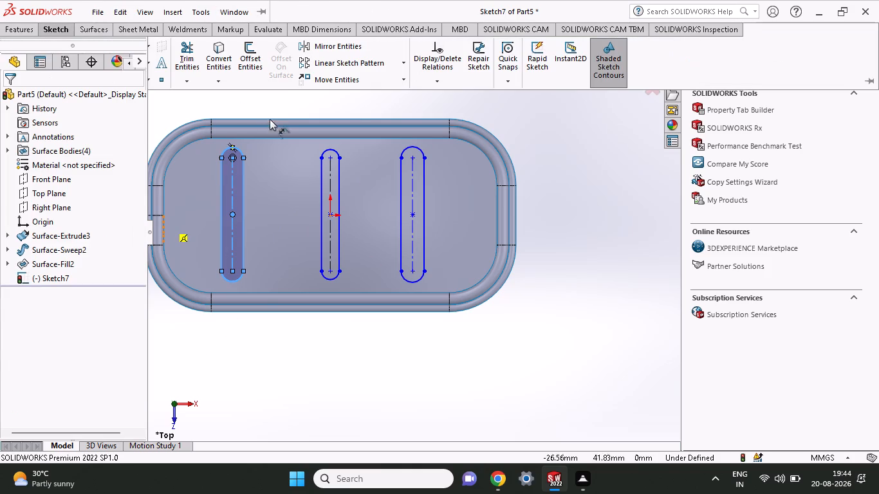
left_click(333, 149)
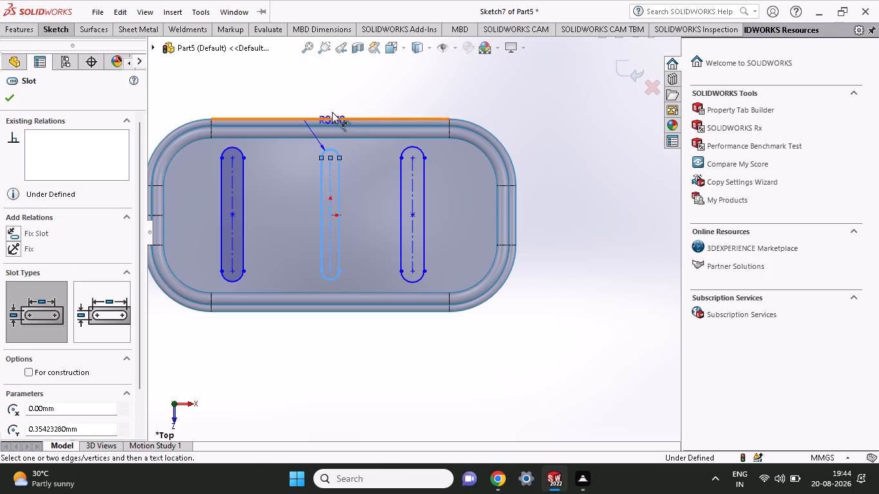
left_click(332, 77)
type("2.5")
key("Return")
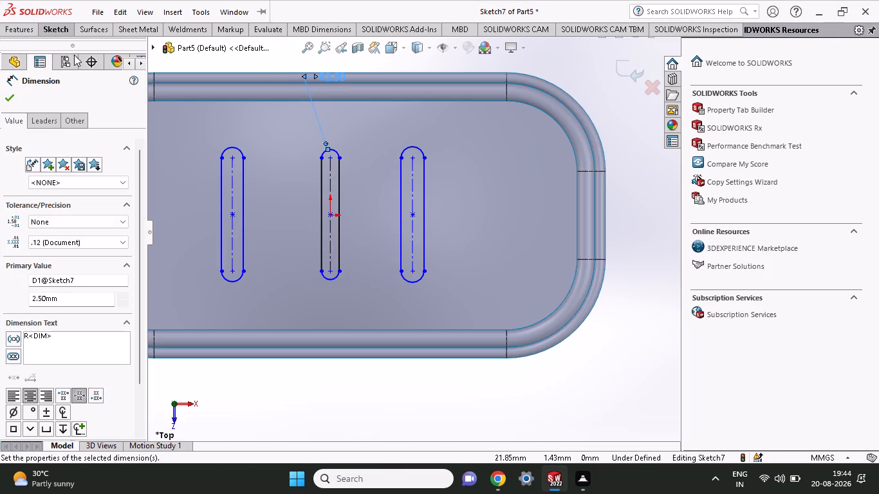
Dimension the distance between the middle slot's two arc centres as 40 mm.
left_click(61, 33)
left_click(50, 64)
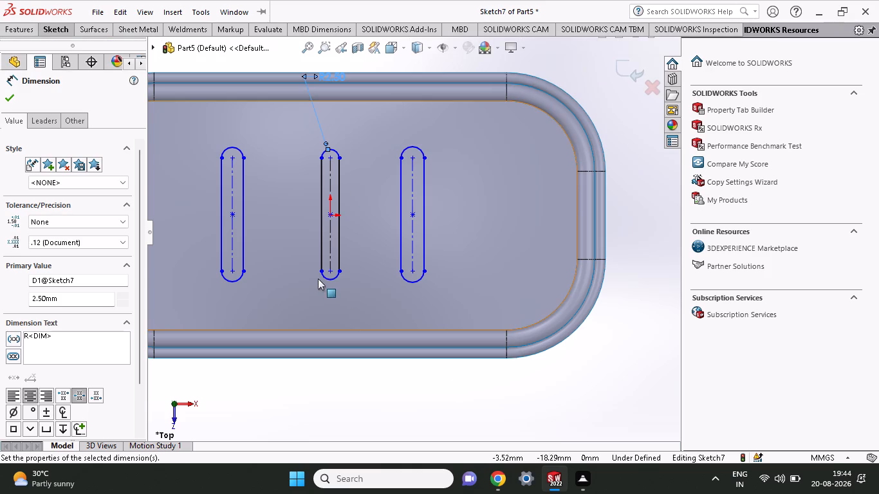
left_click(60, 24)
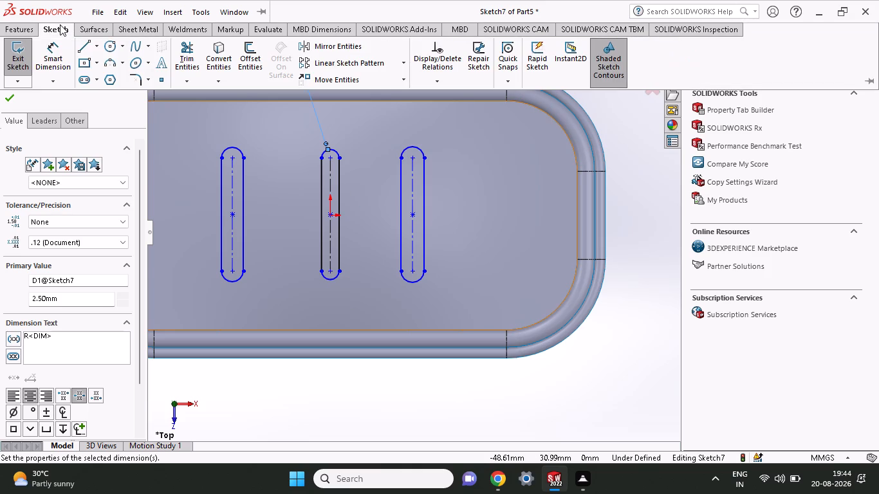
left_click(51, 52)
left_click(328, 268)
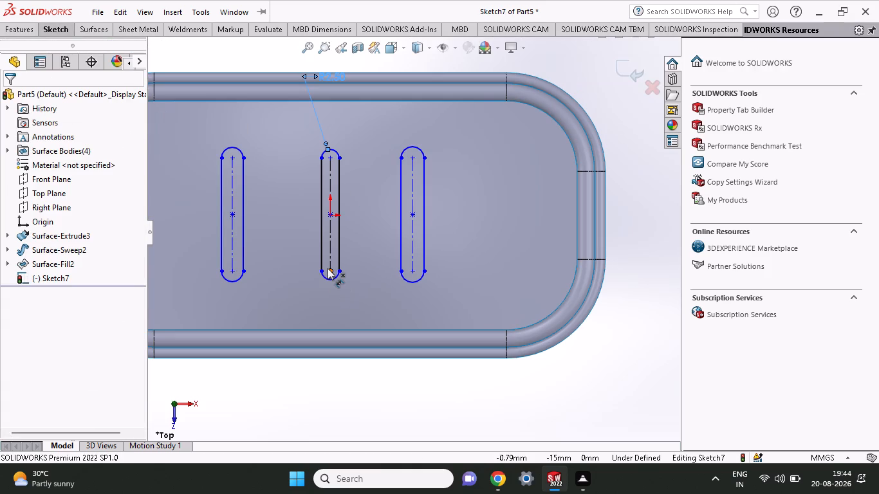
left_click(329, 156)
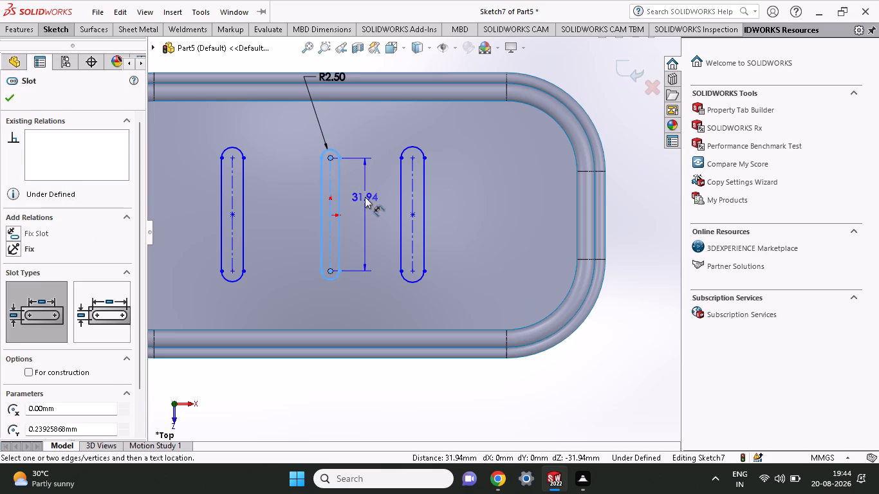
left_click(365, 197)
type("40")
key("Return")
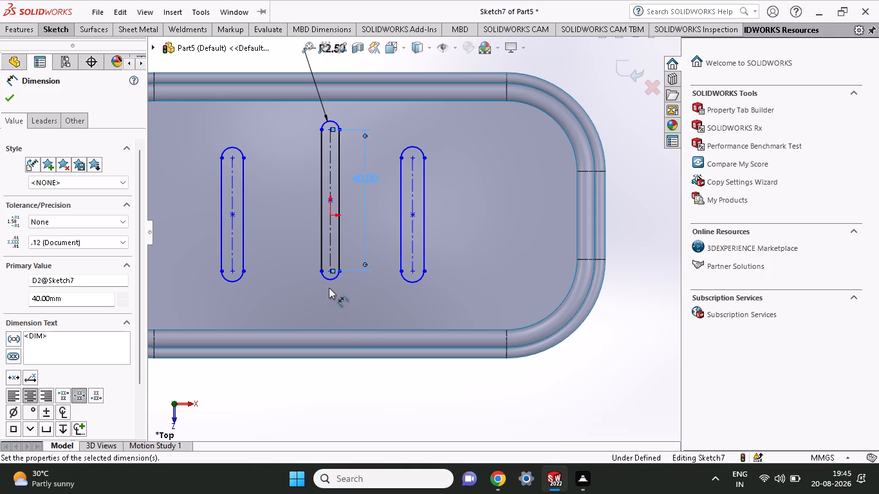
Draw a horizontal construction centerline through the origin, extending across all three slots on both sides.
scroll(346, 252, "up", 1)
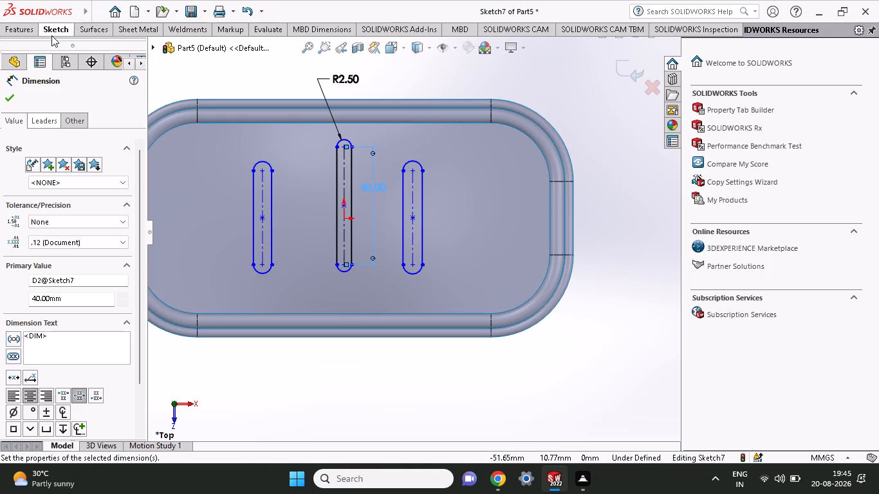
left_click(52, 31)
left_click(95, 49)
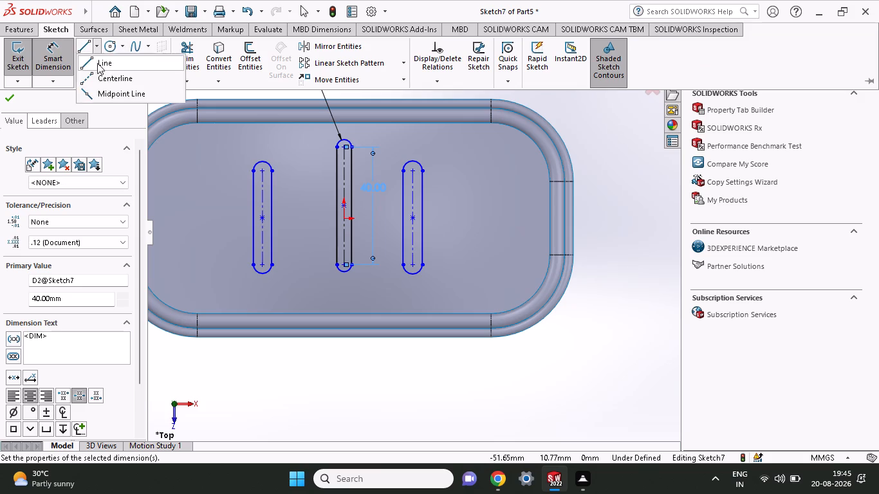
left_click(100, 78)
left_click(346, 218)
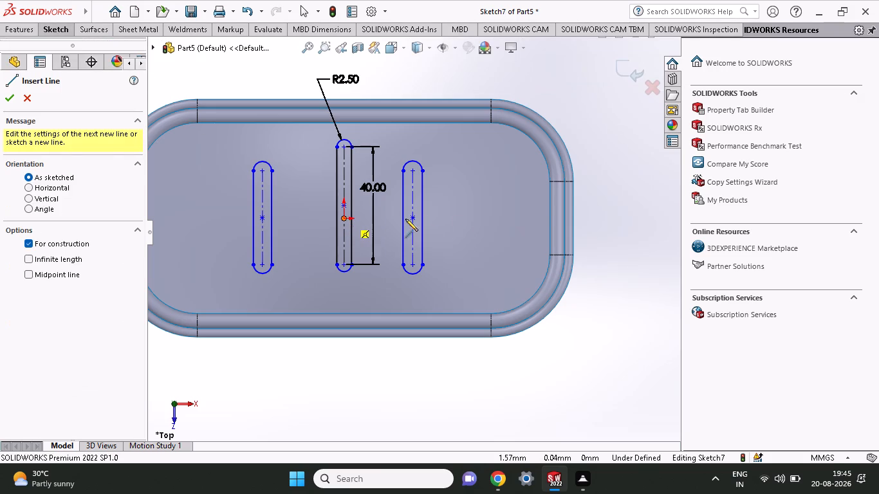
left_click(503, 219)
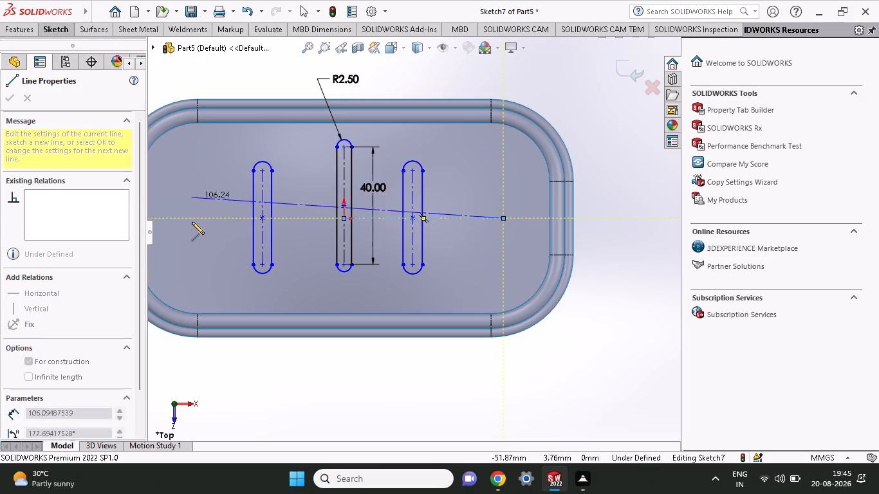
left_click(192, 216)
scroll(317, 220, "up", 1)
right_click(317, 220)
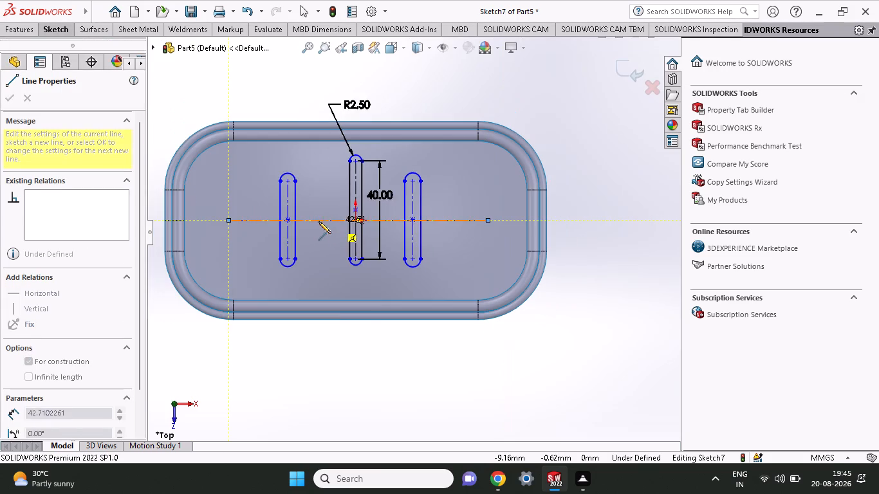
left_click(326, 227)
Delete the 40 mm dimension between the middle slot's two arc centres.
scroll(455, 218, "down", 5)
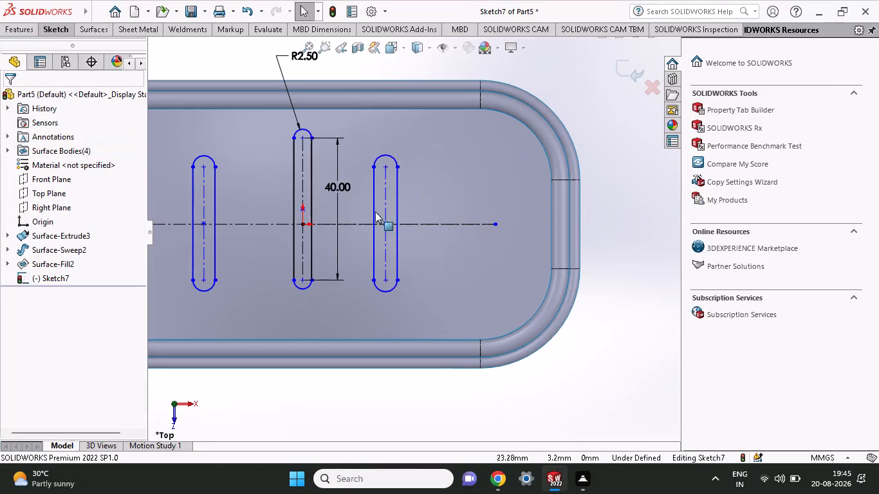
left_click(330, 188)
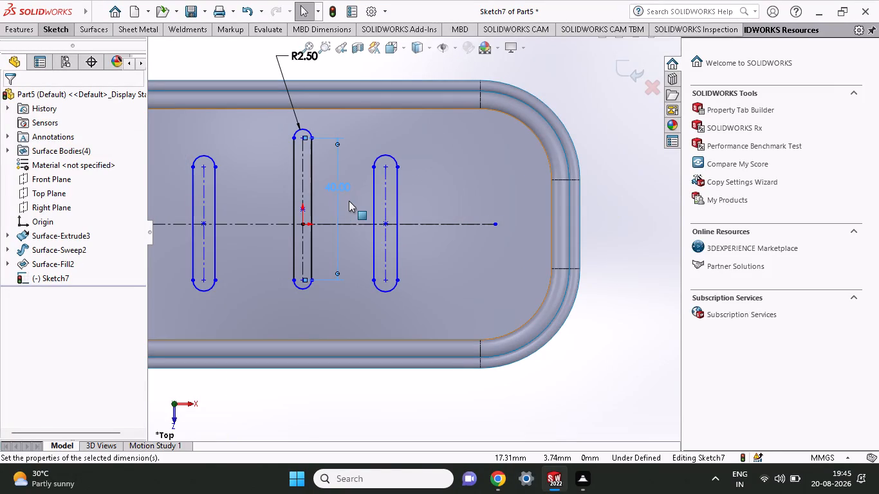
key("Delete")
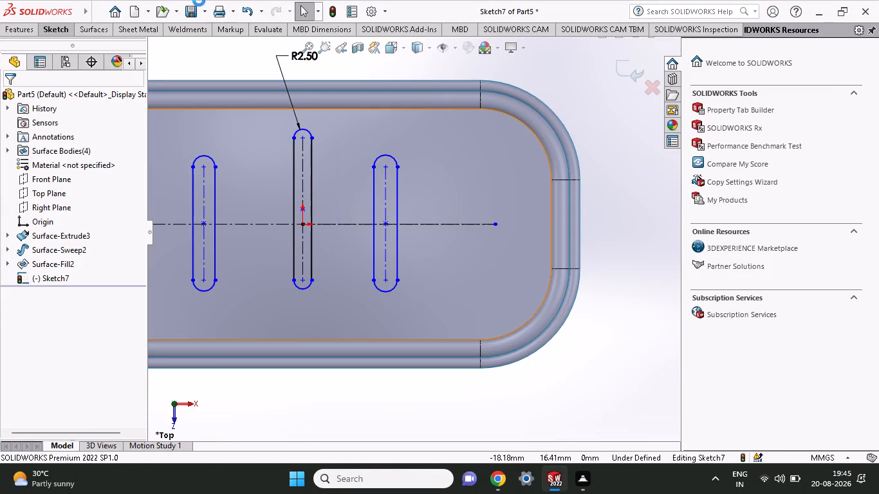
Dimension the distance from the origin to the middle slot's upper arc centre as 20 mm.
left_click(46, 32)
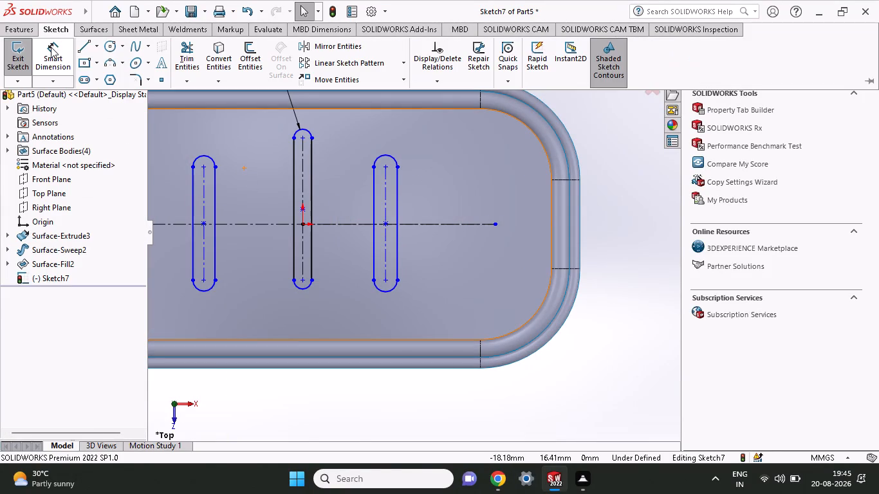
left_click(51, 47)
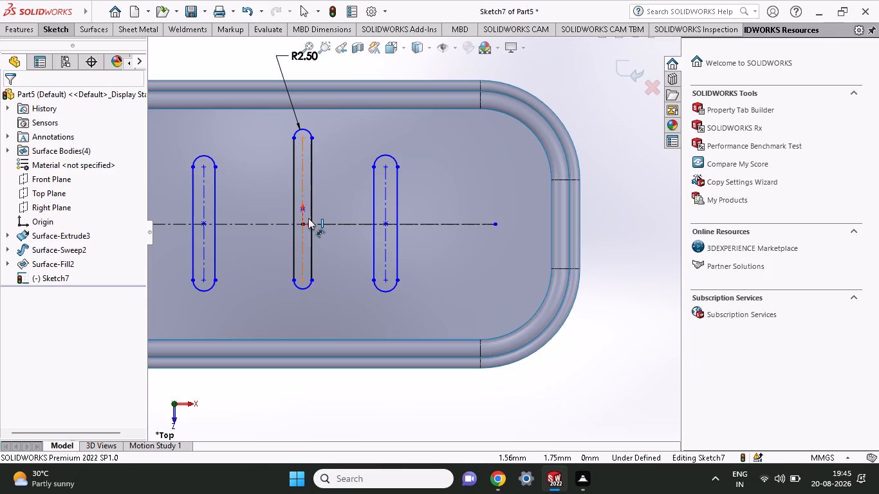
left_click(304, 224)
left_click(302, 141)
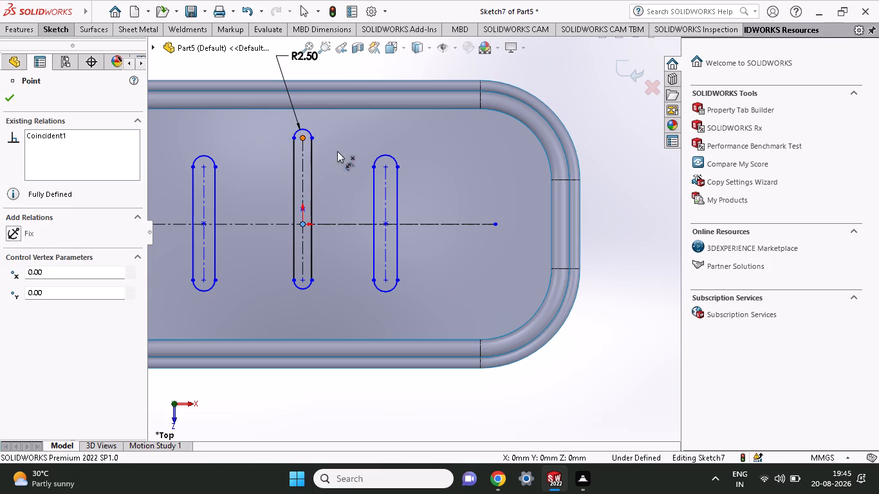
left_click(344, 194)
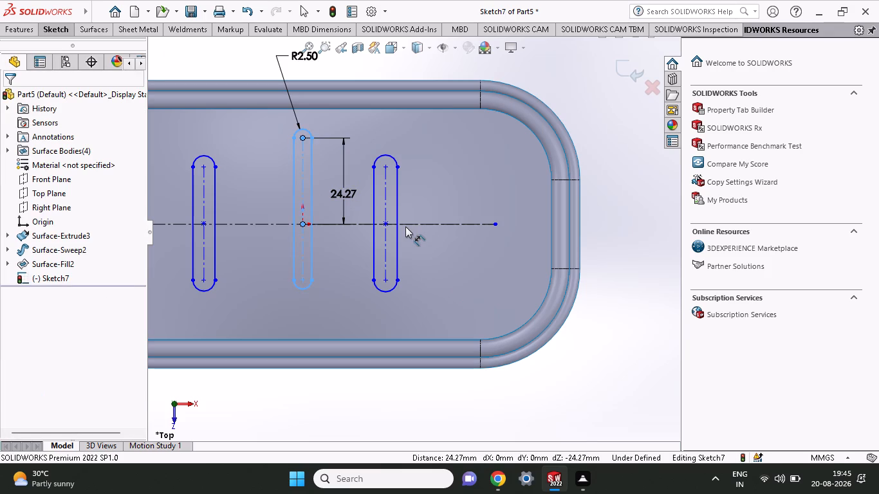
type("20")
key("Return")
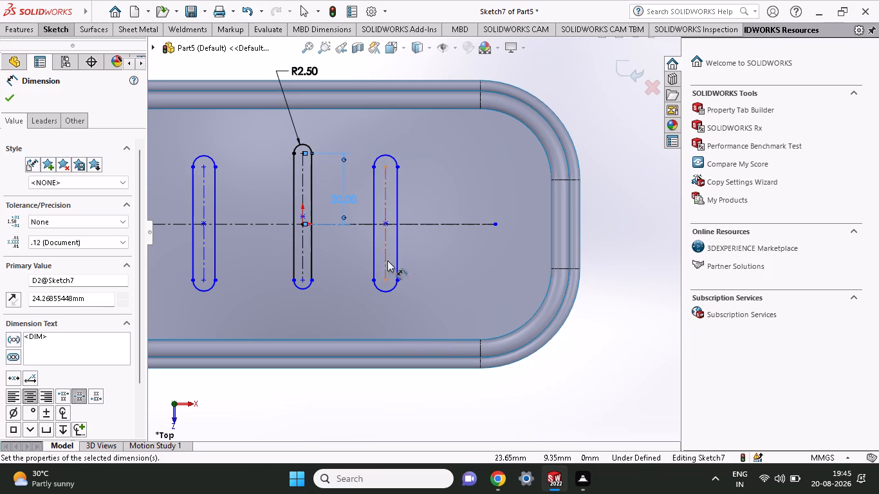
Dimension the distance from the origin to the middle slot's lower arc centre as 20 mm.
left_click(304, 285)
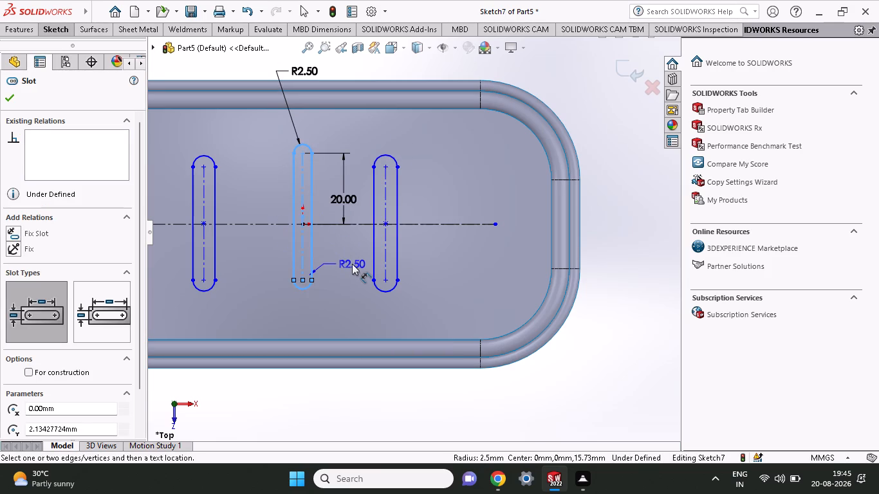
key("Escape")
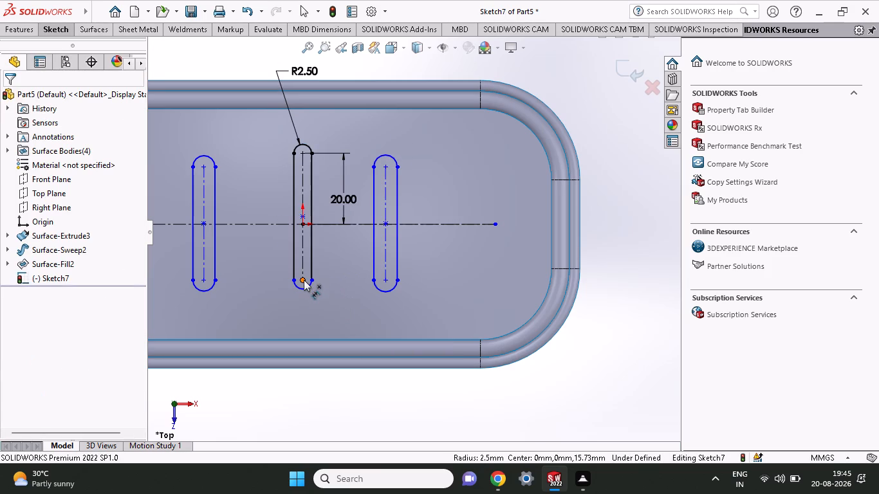
left_click(304, 280)
left_click(304, 224)
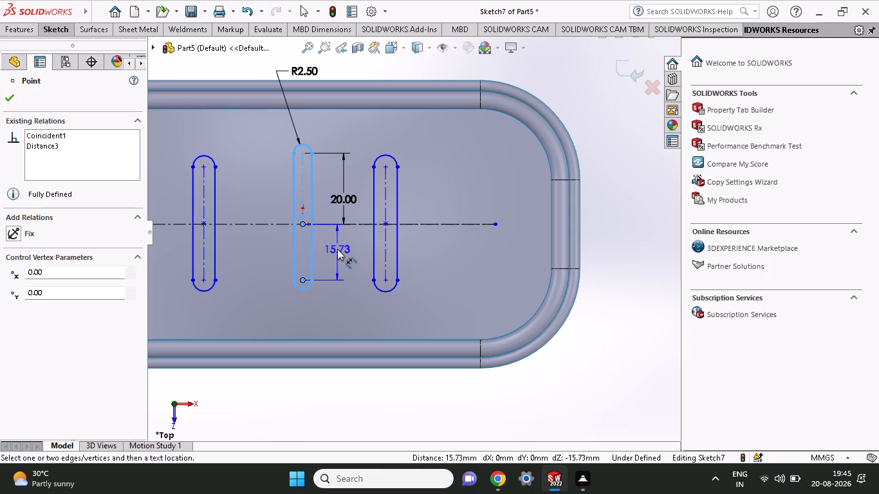
left_click(345, 249)
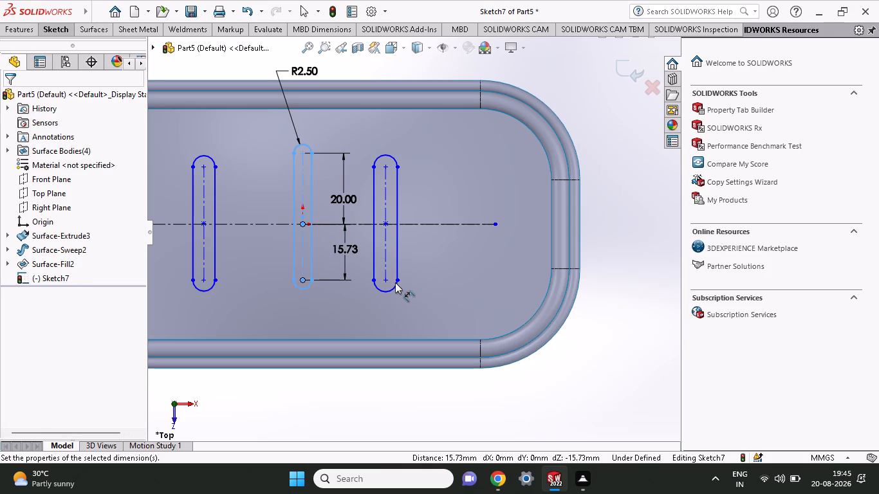
type("20")
key("Return")
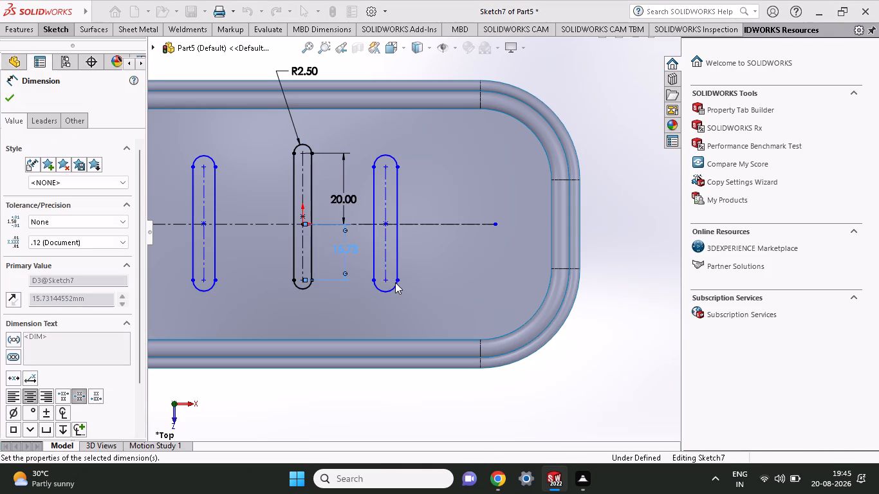
left_click(12, 101)
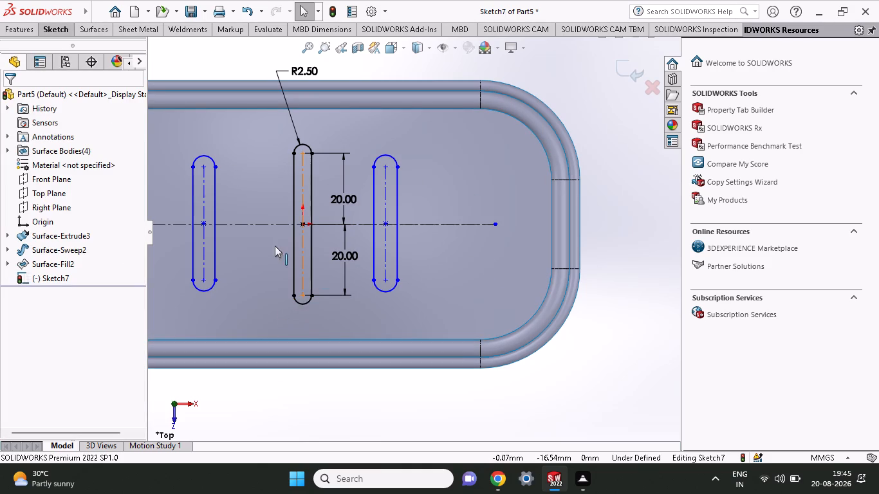
Dimension the horizontal distance between the lower arc centres of the left-hand and middle slots as 42.5 mm.
left_click(42, 30)
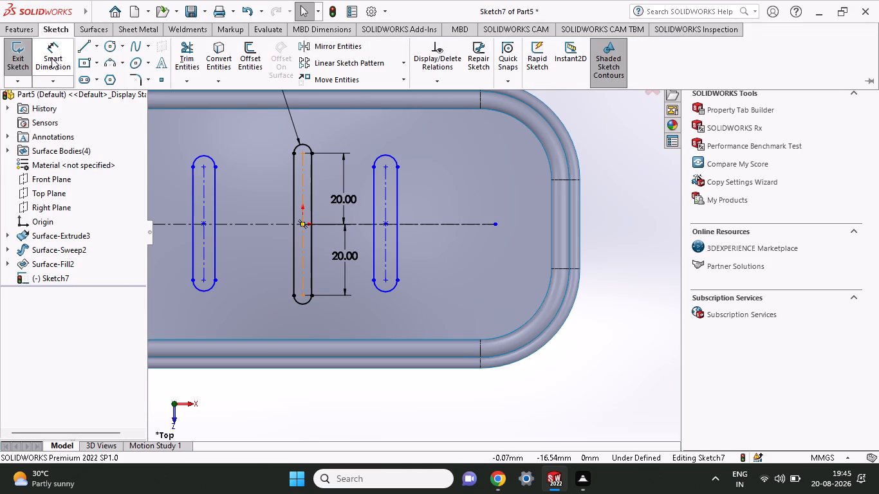
left_click(51, 58)
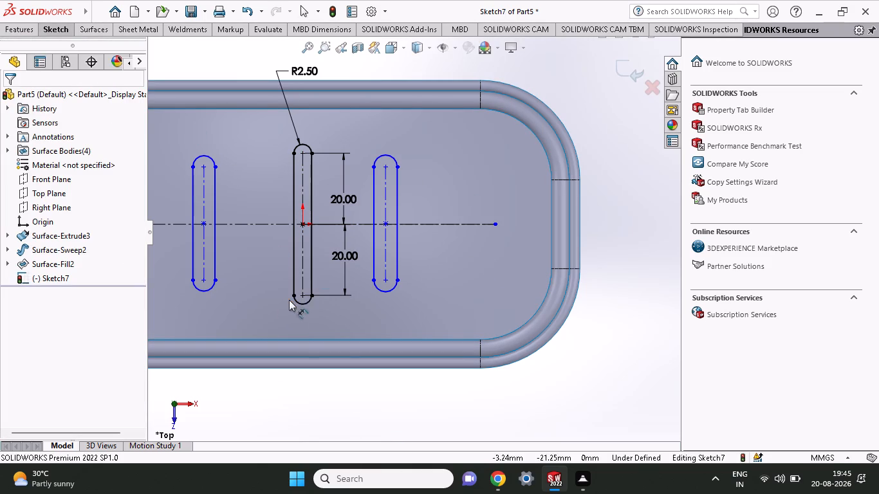
left_click(304, 298)
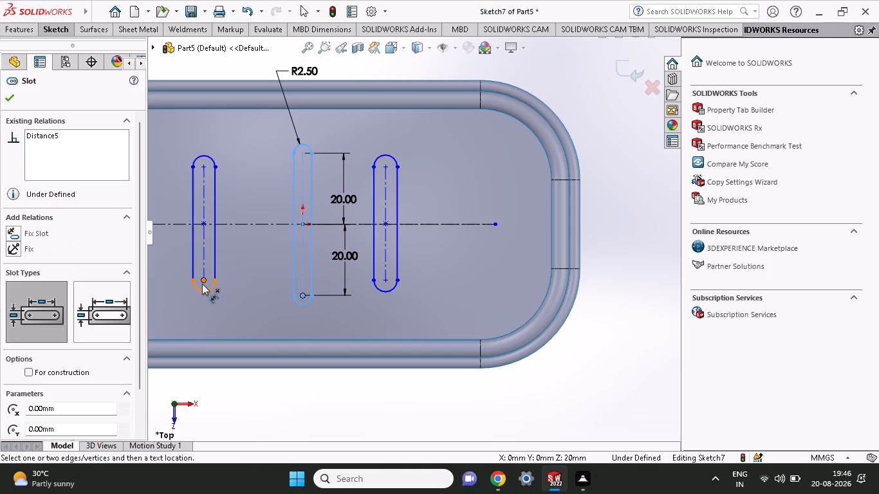
left_click(203, 283)
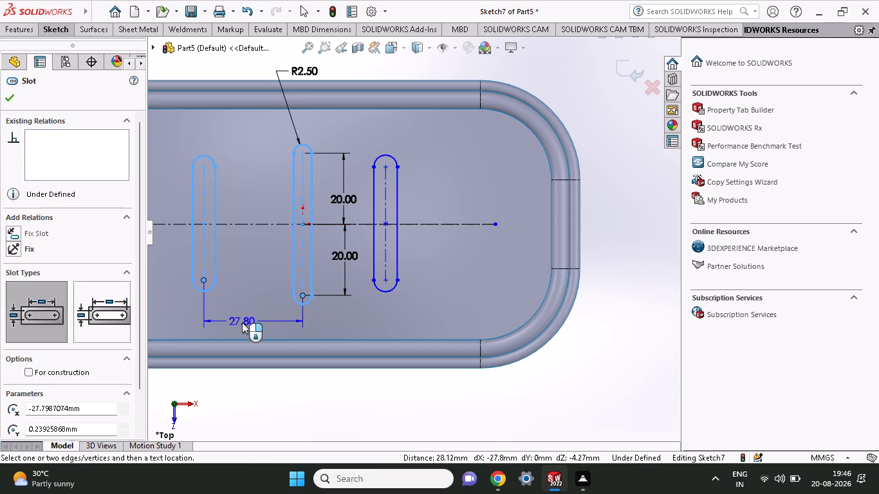
left_click(242, 322)
key("4")
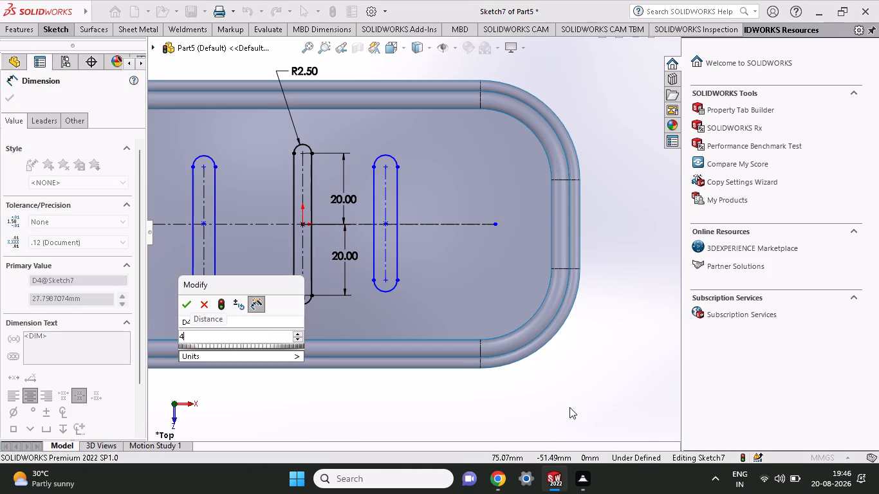
type(".25")
key("Return")
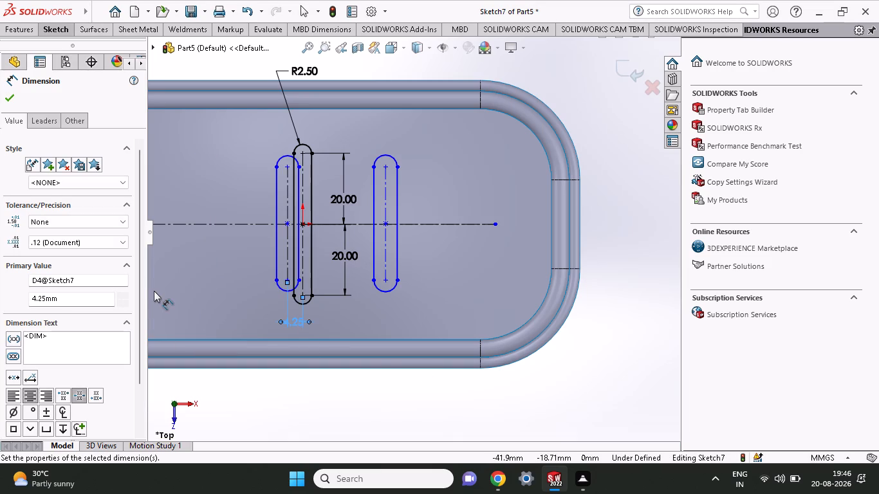
double_click(291, 323)
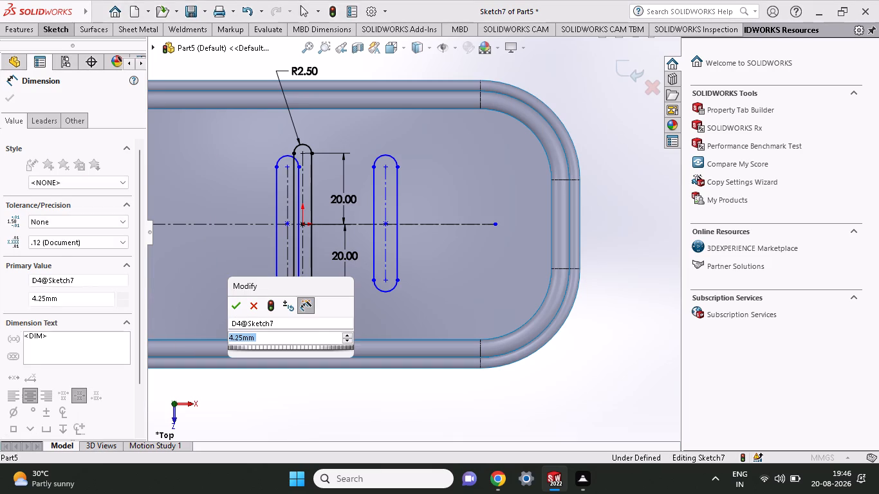
type("42.5")
key("Return")
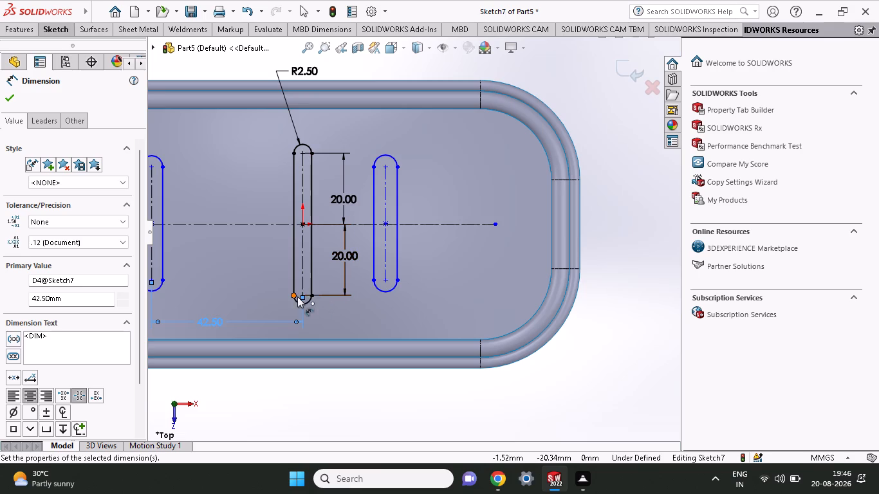
Dimension the horizontal distance between the lower arc centres of the middle and right-hand slots as 42.5 mm.
left_click(304, 294)
left_click(382, 279)
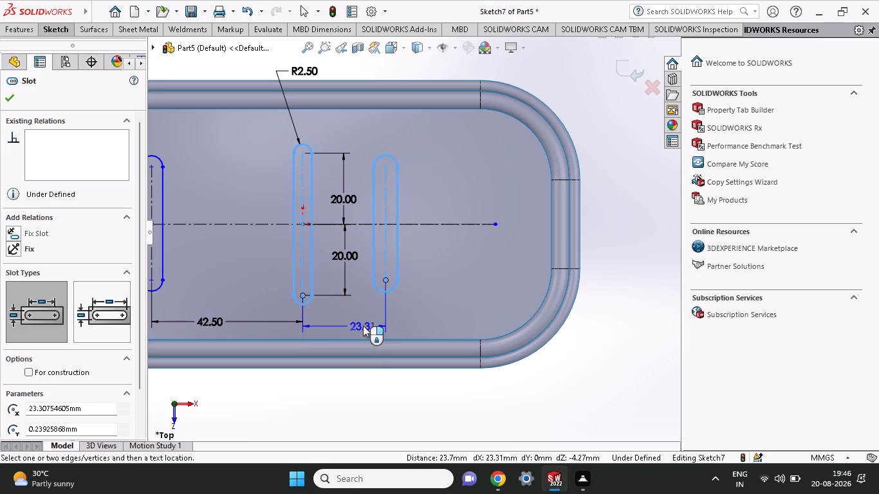
left_click(364, 313)
type("42.5")
key("Return")
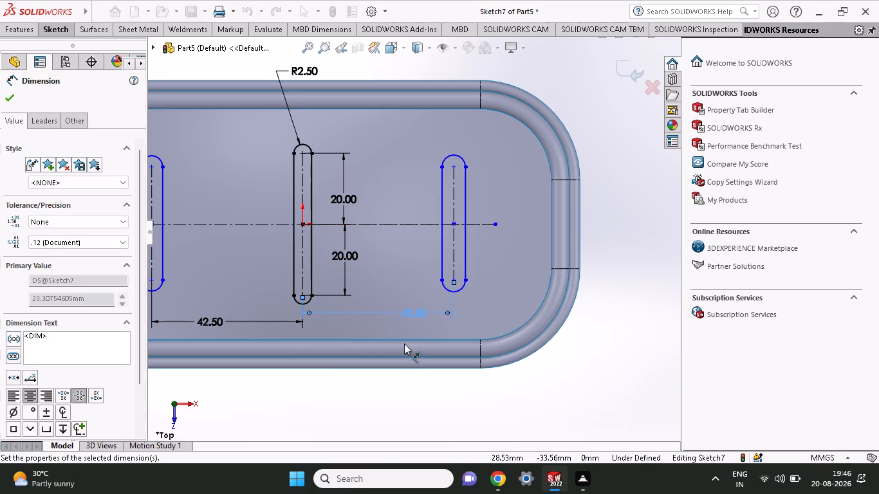
scroll(284, 123, "up", 4)
scroll(427, 212, "down", 2)
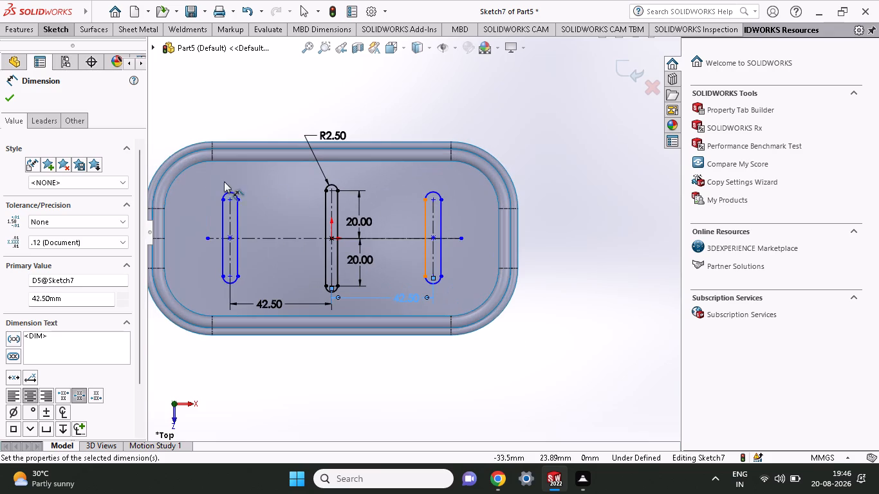
key("Escape")
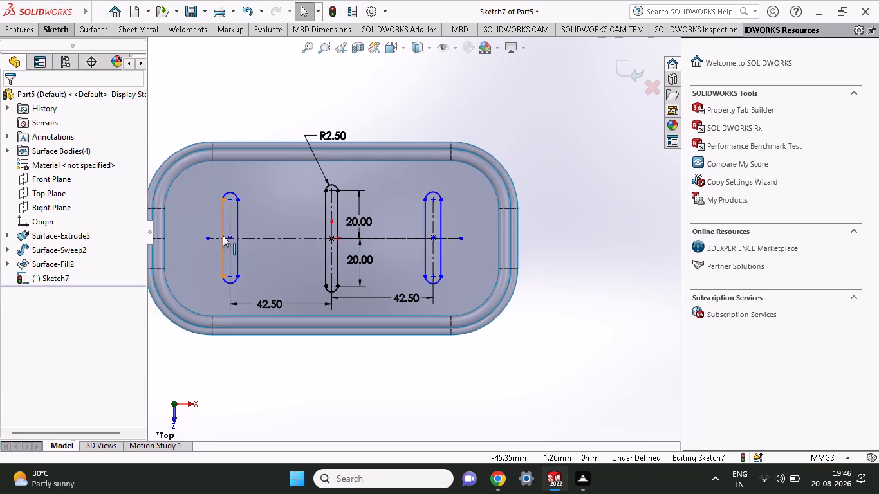
Apply an Equal relation to one straight side of each of the three slots.
left_click(225, 226, "shift")
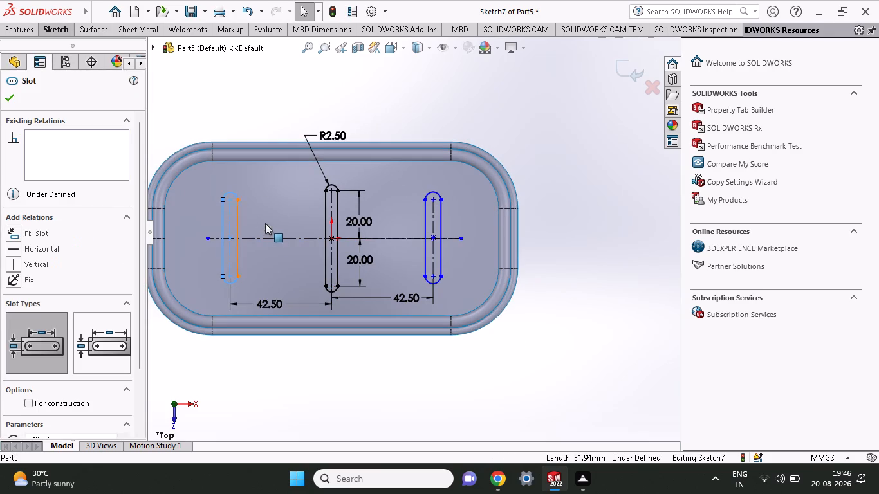
left_click(336, 230, "shift")
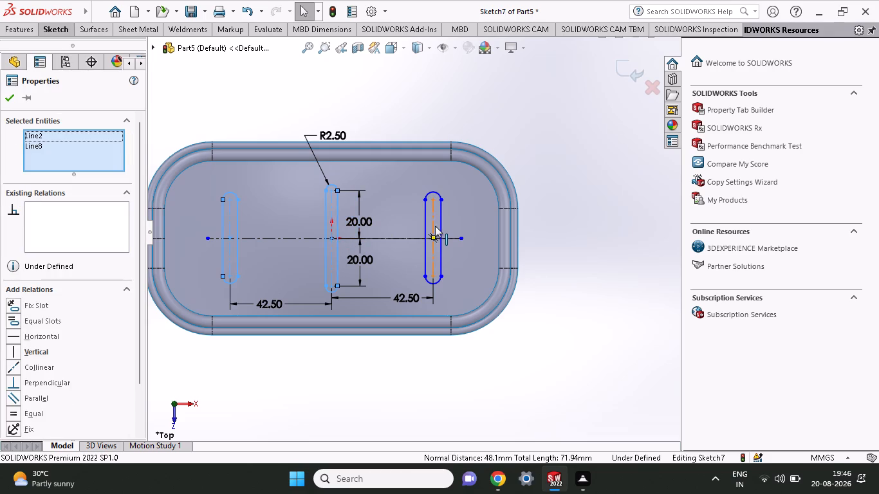
left_click(439, 223, "shift")
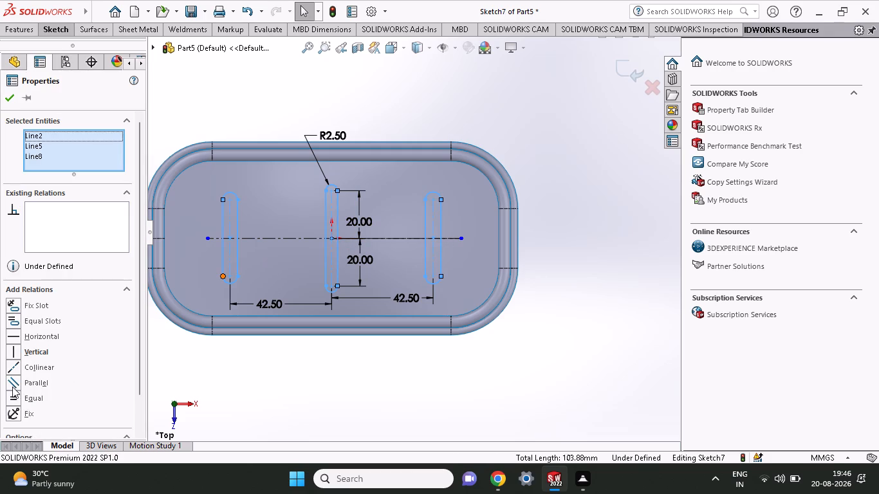
left_click(23, 398)
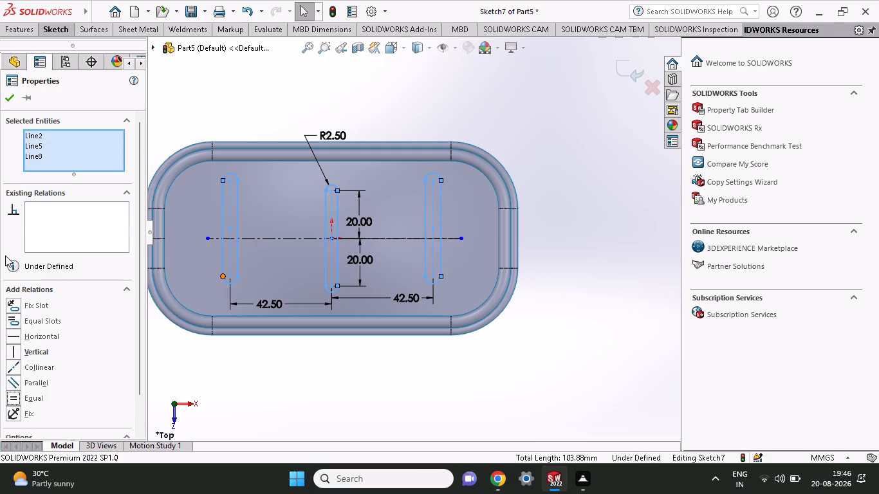
left_click(5, 98)
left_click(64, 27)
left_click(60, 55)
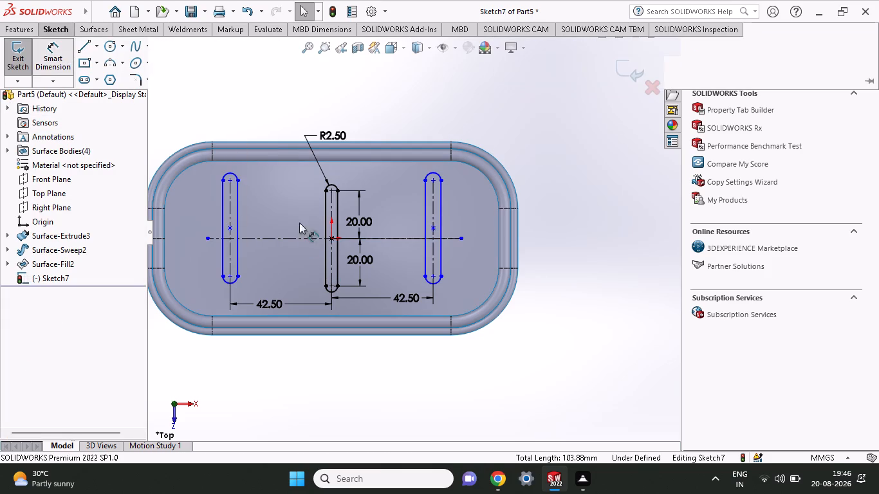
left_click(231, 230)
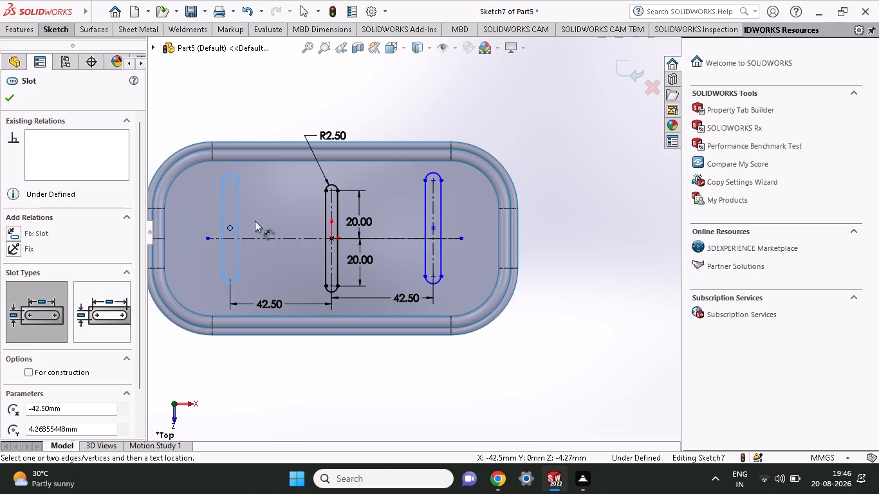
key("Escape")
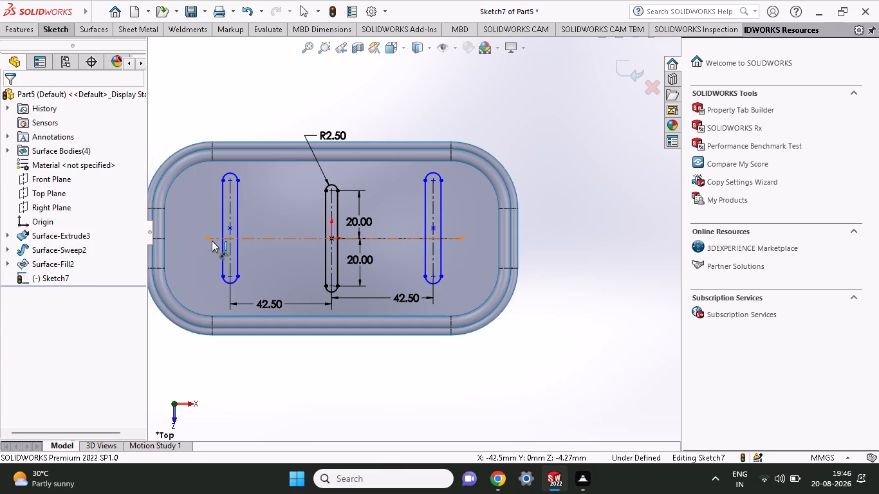
Dimension the vertical distance from the centreline's endpoint to the left-hand slot's upper arc centre as 20 mm.
left_click(206, 237)
left_click(232, 183)
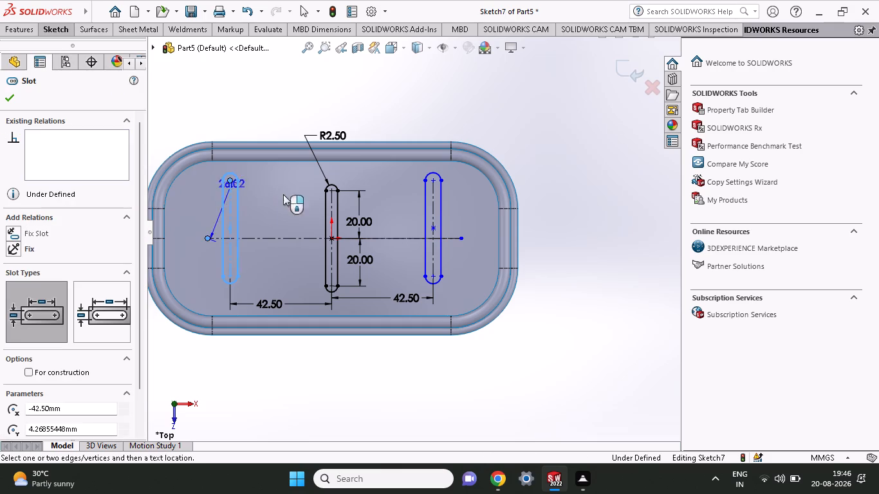
left_click(283, 217)
type("20")
key("Return")
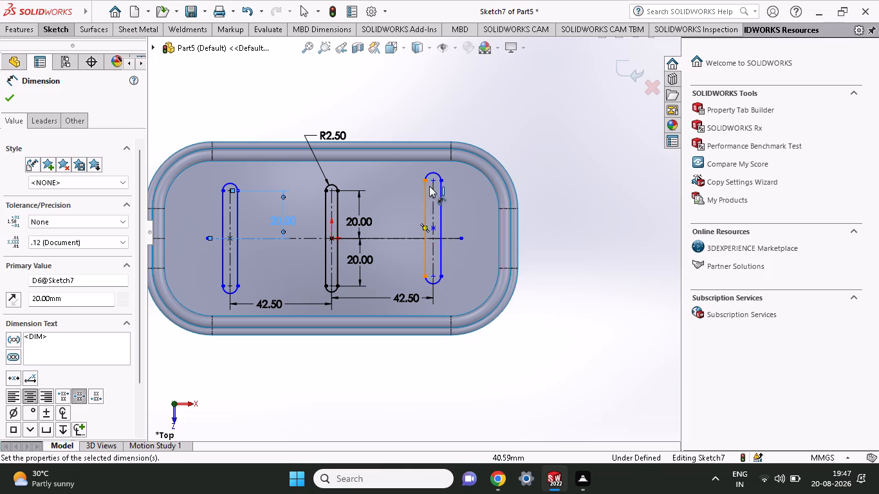
Dimension the vertical distance from the centreline's endpoint to the right-hand slot's upper arc centre as 20 mm.
left_click(432, 178)
left_click(462, 241)
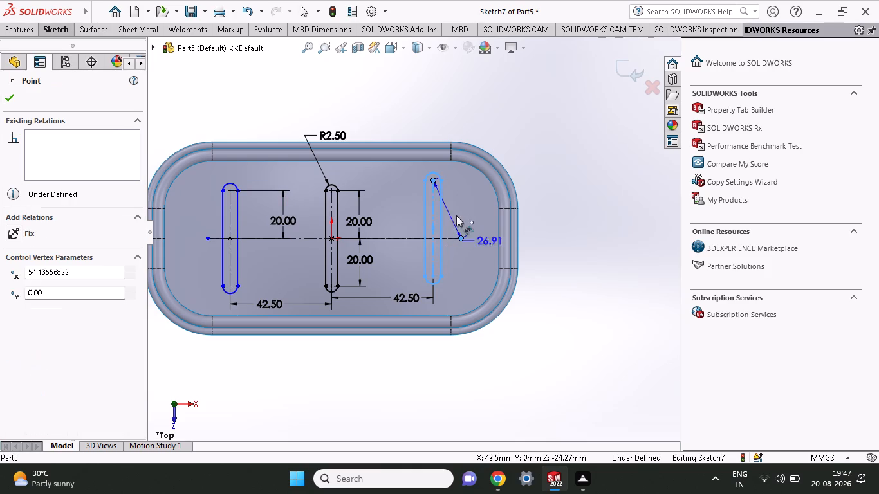
left_click(472, 210)
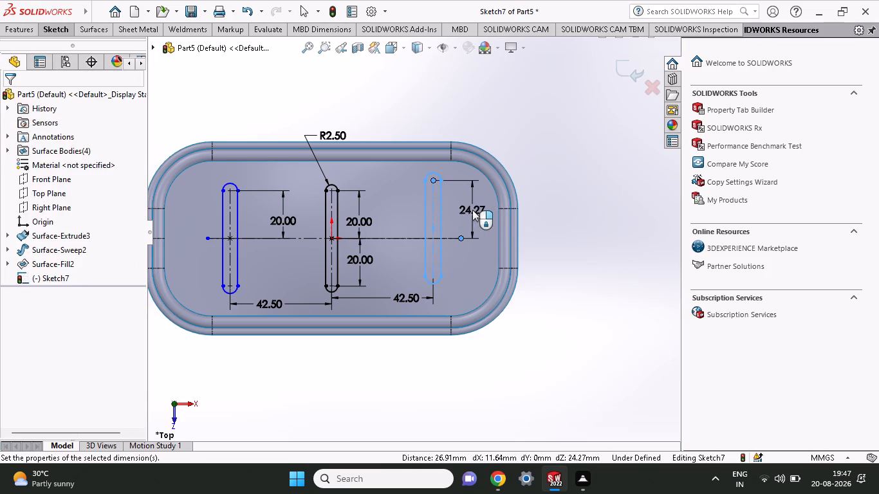
type("20")
key("Return")
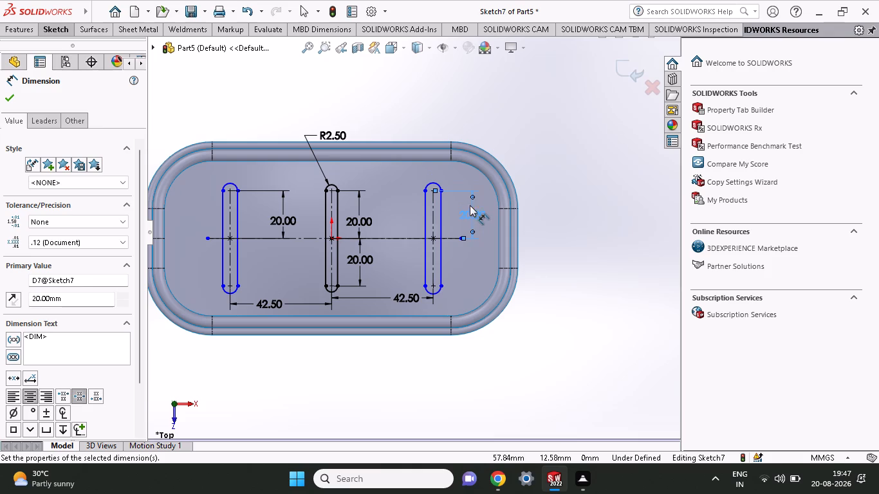
left_click(15, 99)
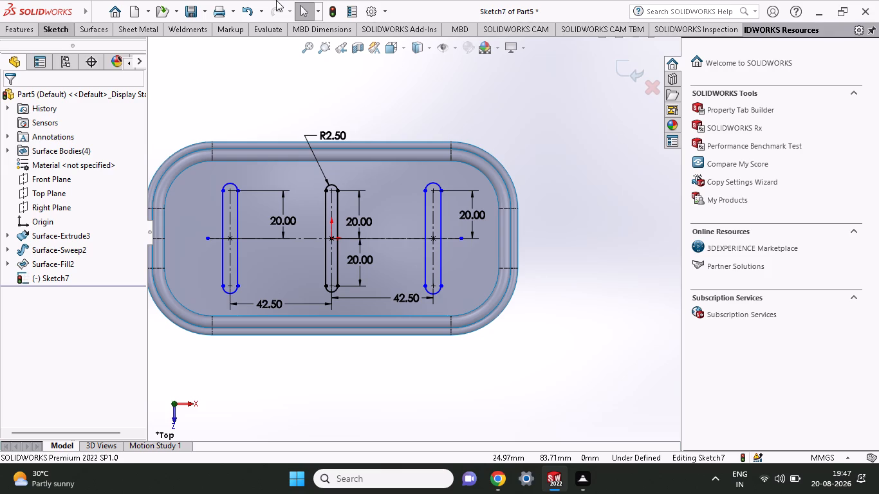
Create a projection Split Line that projects the current three-slot sketch onto the filled bottom face.
left_click(100, 25)
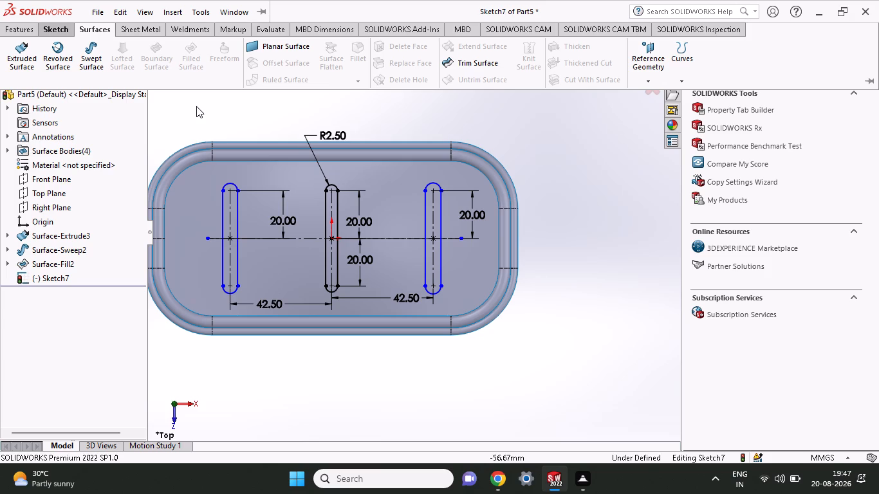
middle_click_drag(290, 366, 291, 160)
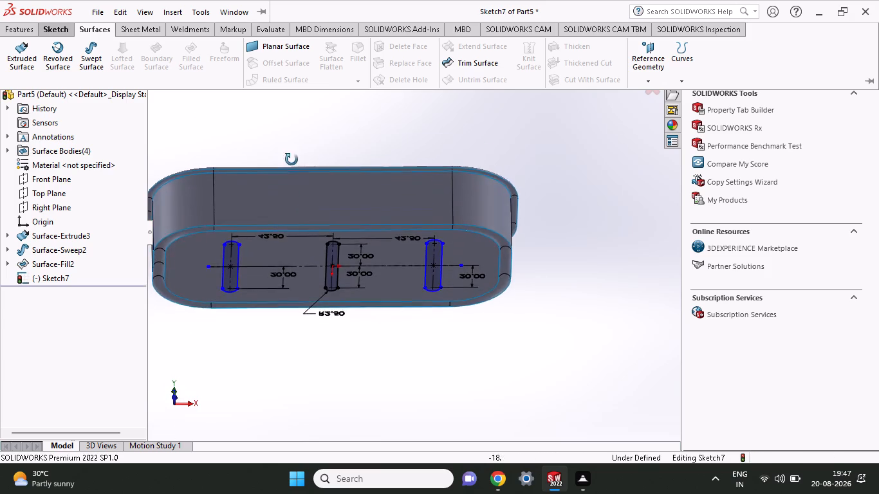
middle_click_drag(291, 160, 290, 264)
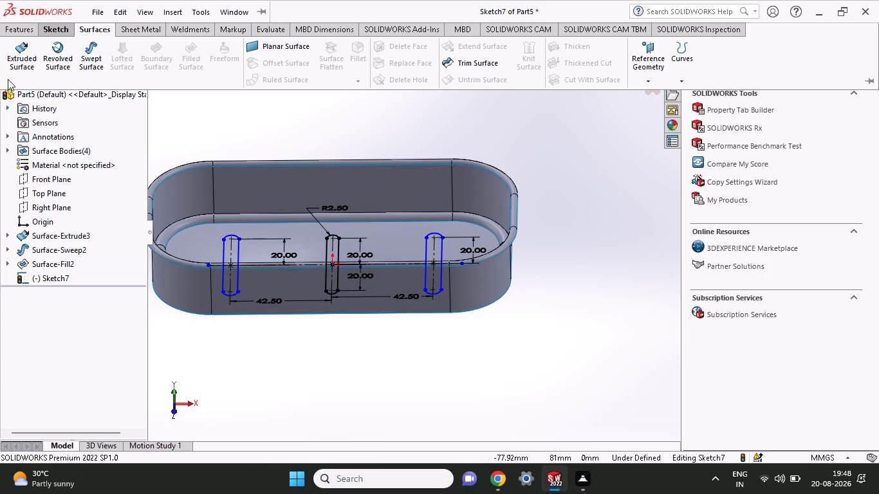
left_click(15, 28)
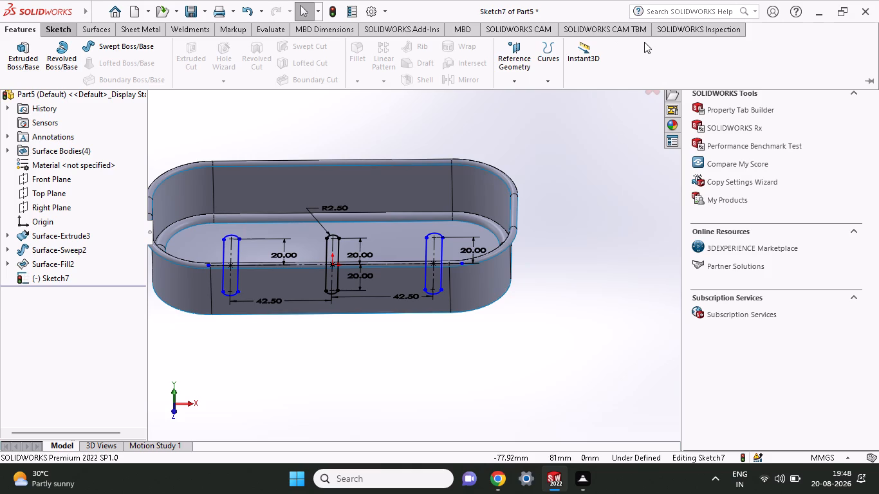
left_click(553, 85)
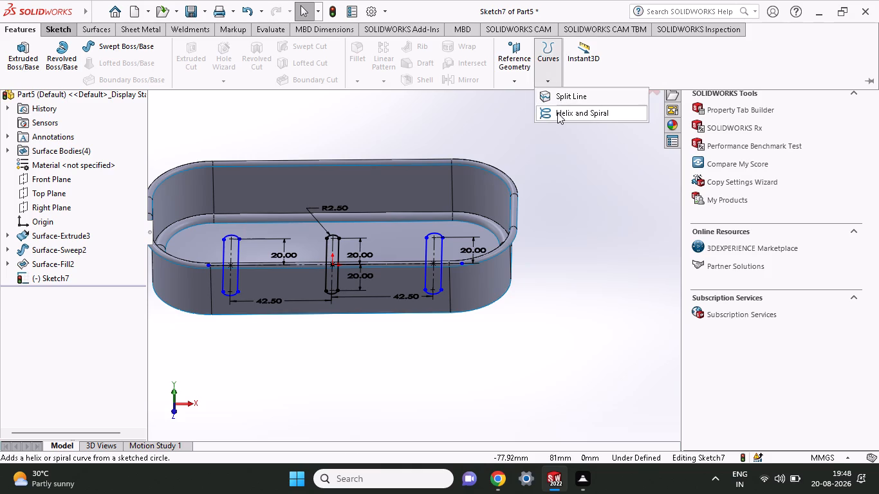
left_click(557, 100)
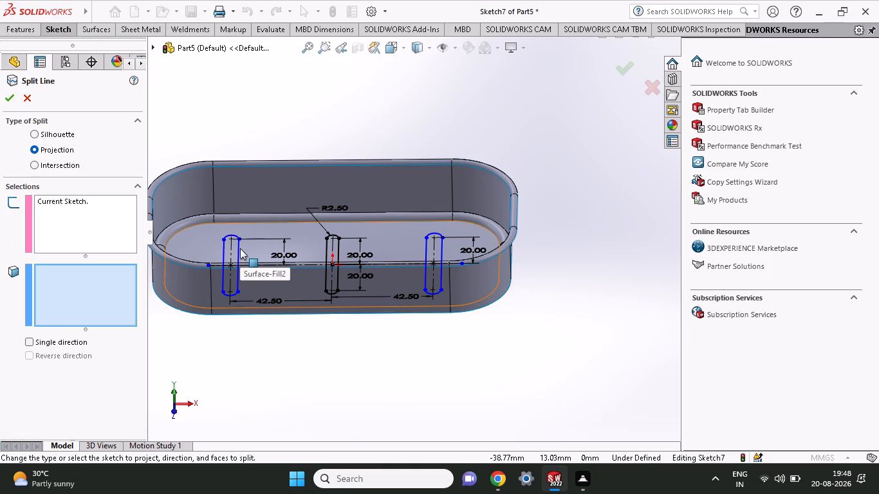
middle_click_drag(240, 248, 239, 269)
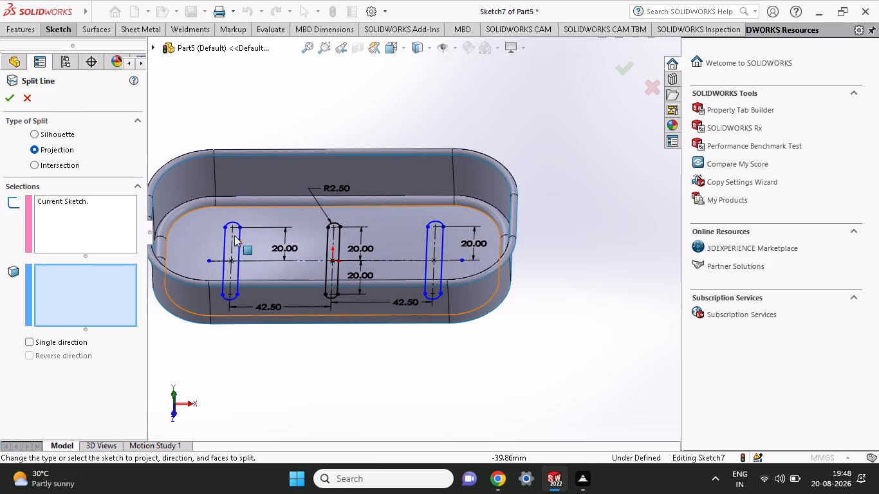
left_click(69, 225)
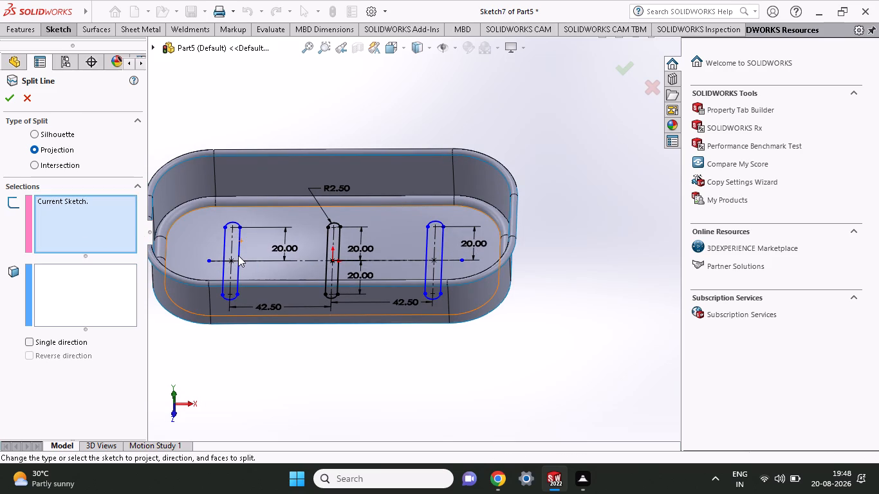
left_click(238, 255)
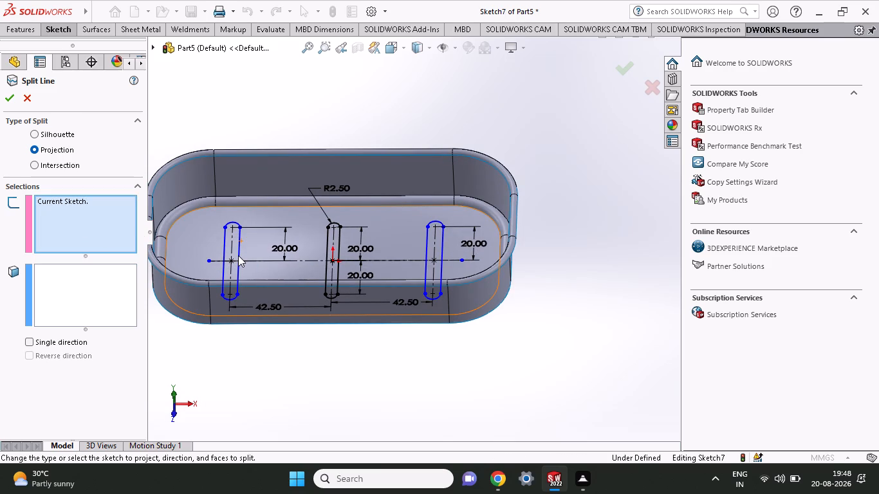
left_click(328, 246)
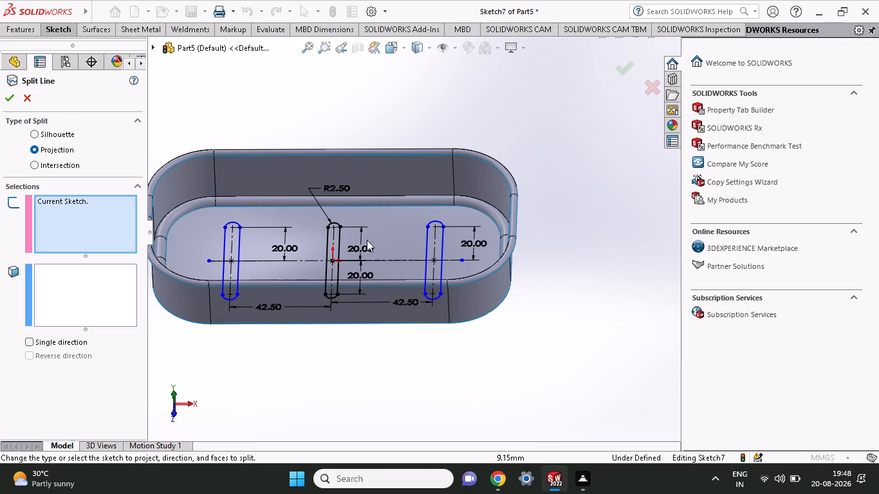
left_click(425, 250)
left_click(95, 210)
left_click(93, 292)
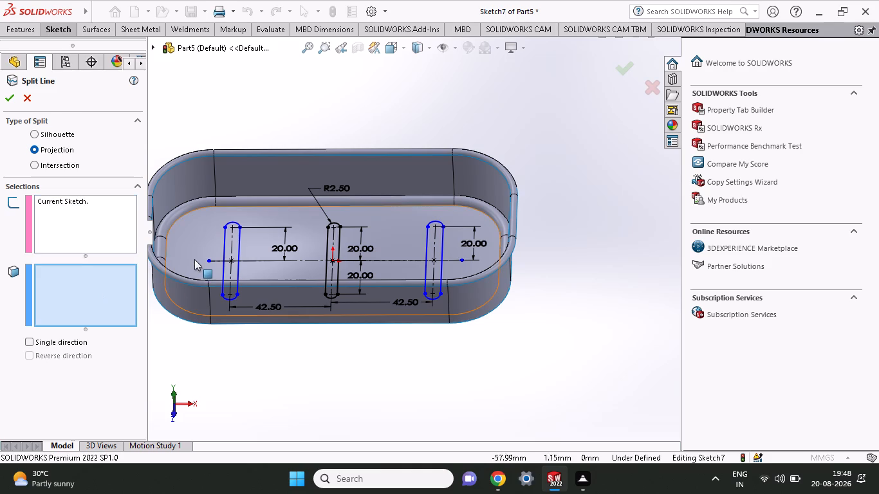
left_click(194, 257)
left_click(56, 228)
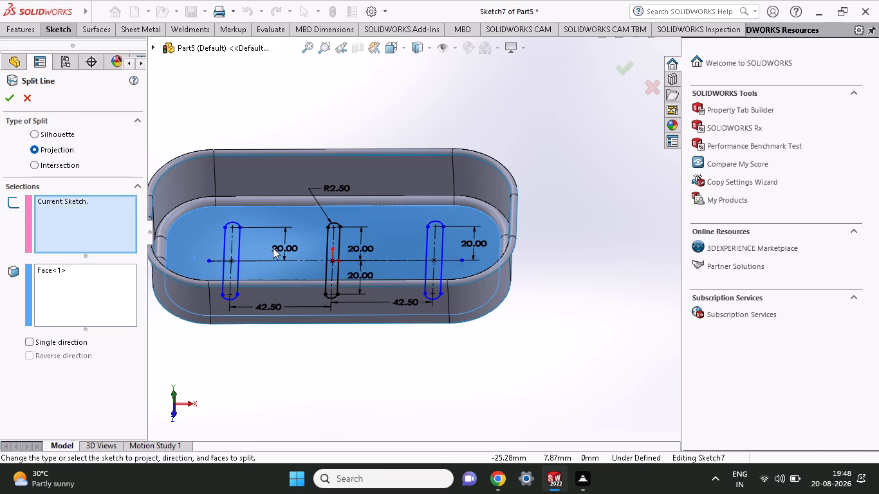
left_click(326, 255)
left_click(324, 258)
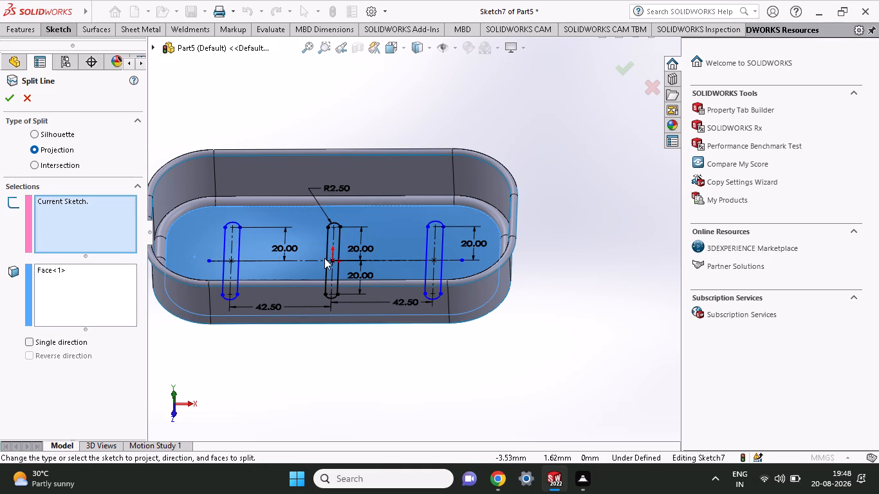
left_click(338, 253)
double_click(339, 247)
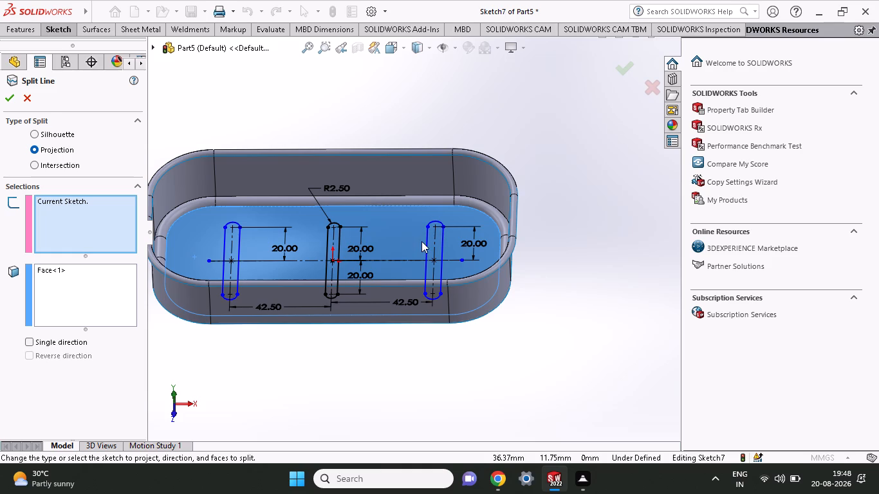
left_click(427, 243)
left_click(427, 243)
middle_click_drag(351, 318, 352, 358)
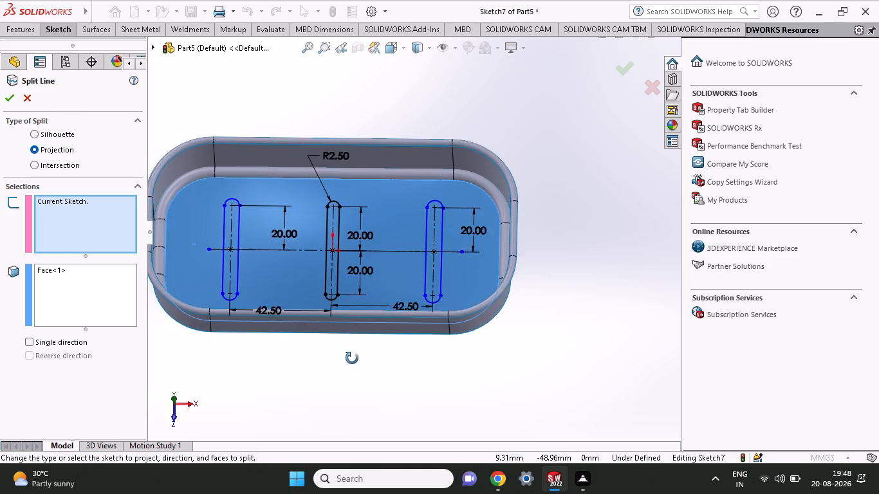
middle_click_drag(352, 358, 347, 295)
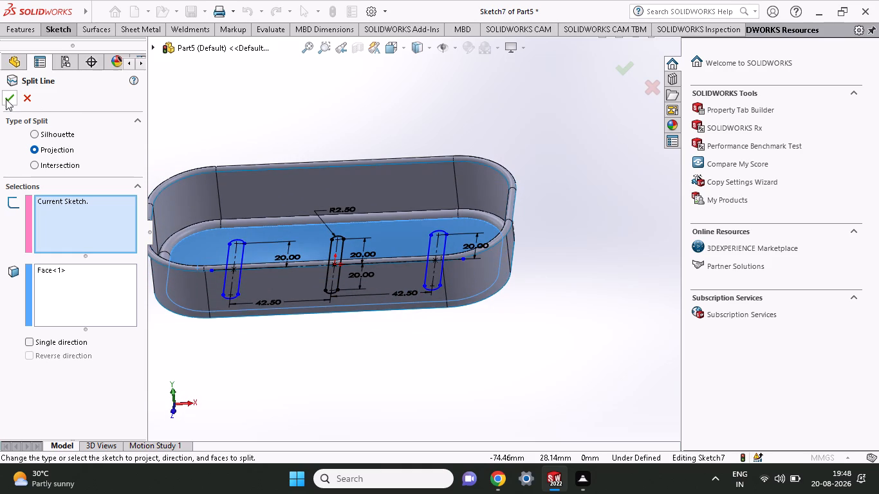
left_click(6, 98)
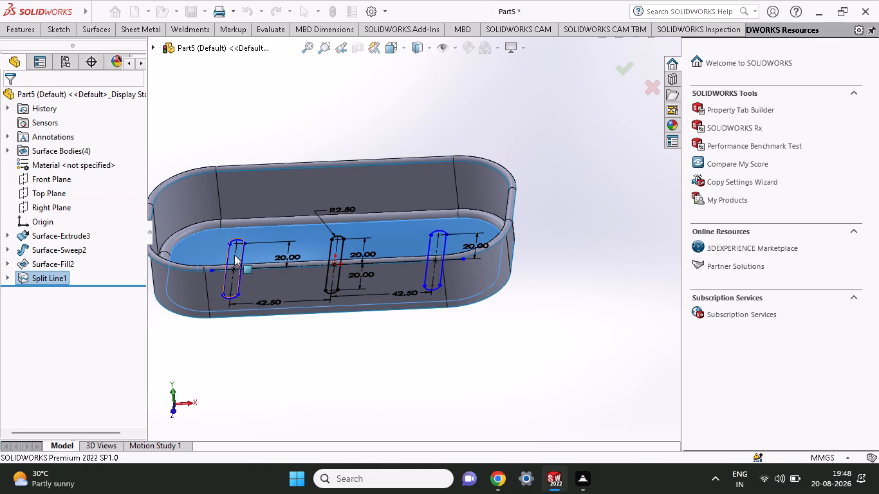
Remove the three slot-shaped faces from the filled bottom with Delete Face, using the Delete option.
middle_click_drag(234, 255, 268, 311)
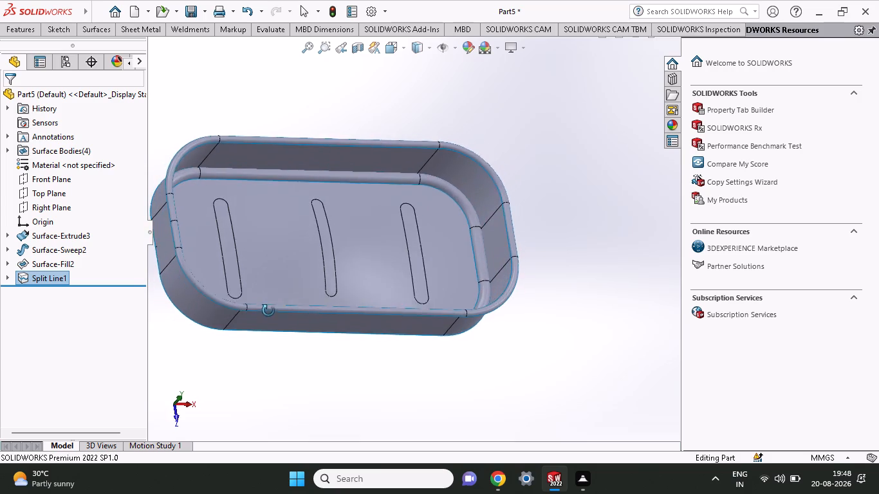
middle_click_drag(268, 311, 264, 287)
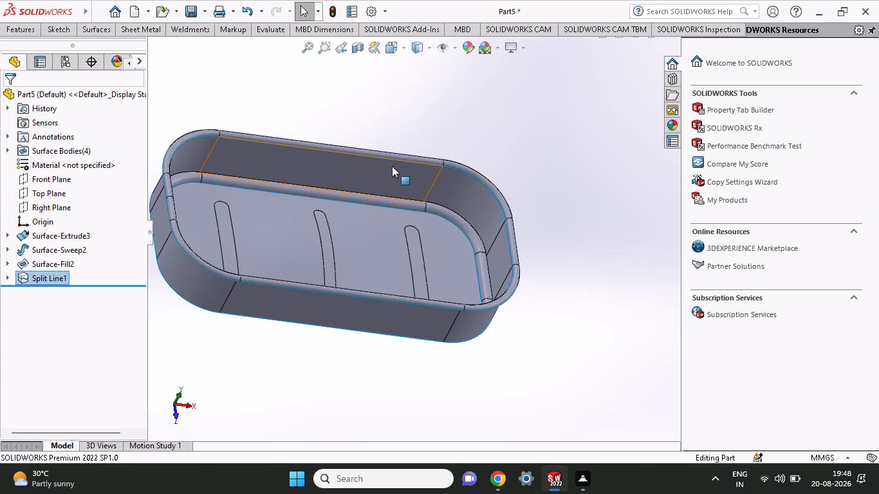
left_click(95, 28)
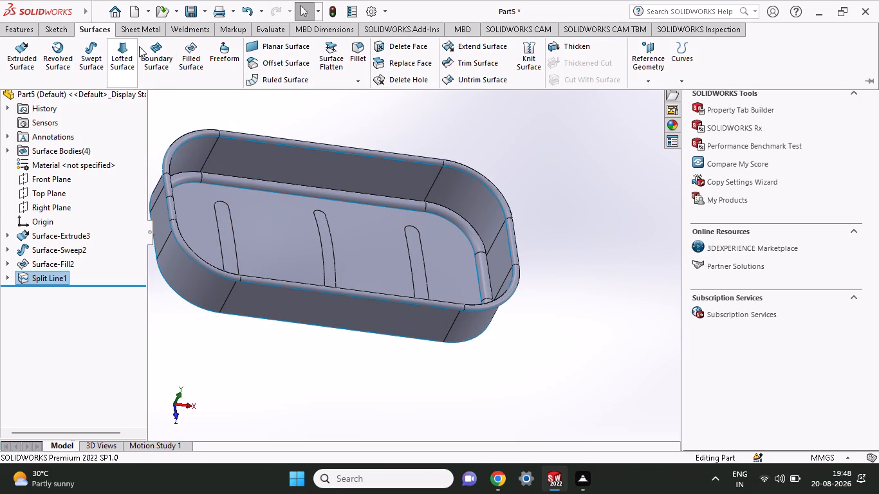
left_click(398, 48)
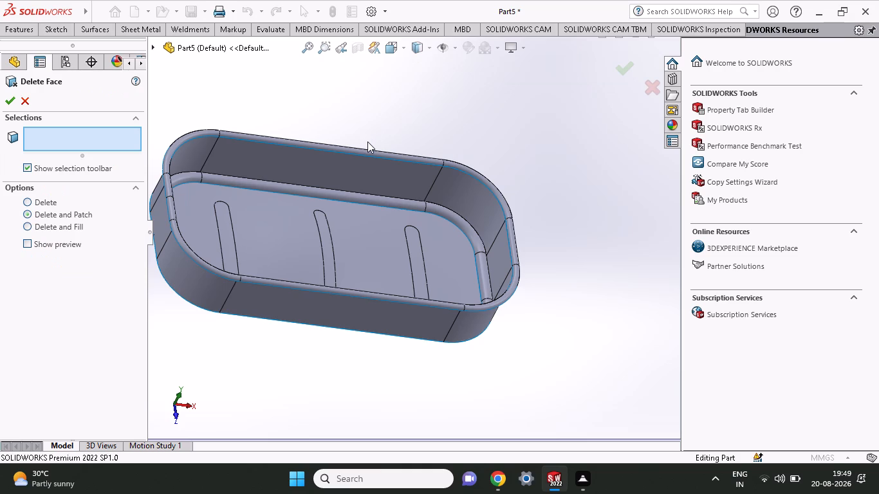
scroll(447, 158, "down", 1)
middle_click_drag(447, 158, 430, 183)
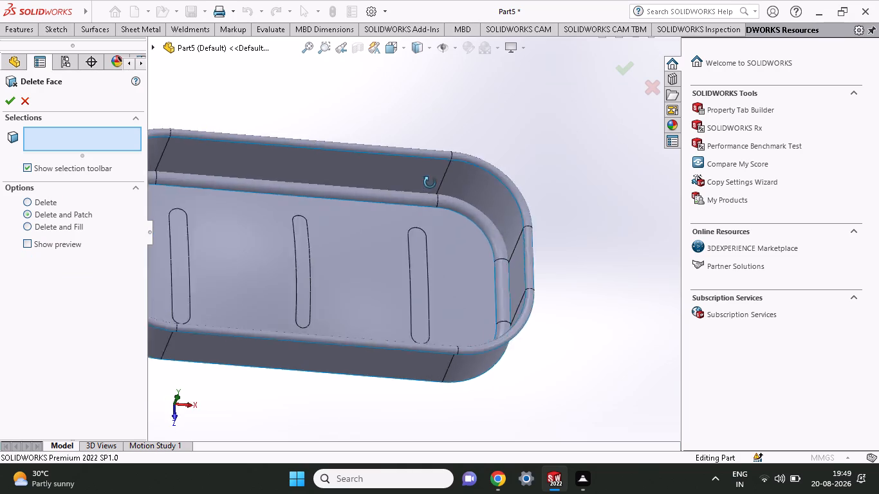
middle_click_drag(430, 183, 369, 39)
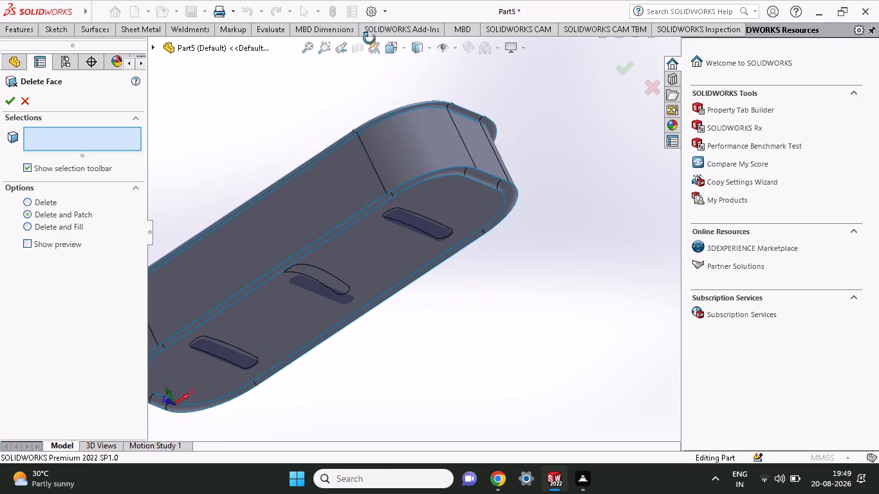
middle_click_drag(369, 39, 406, 163)
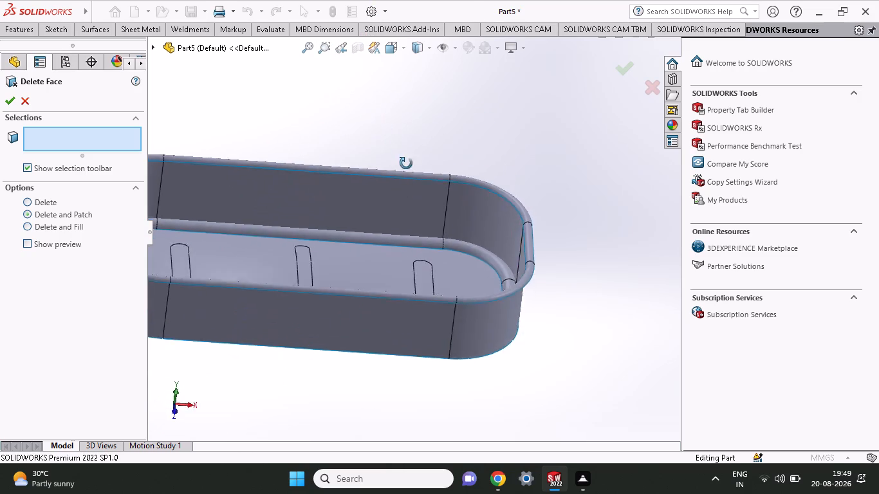
middle_click_drag(406, 163, 379, 180)
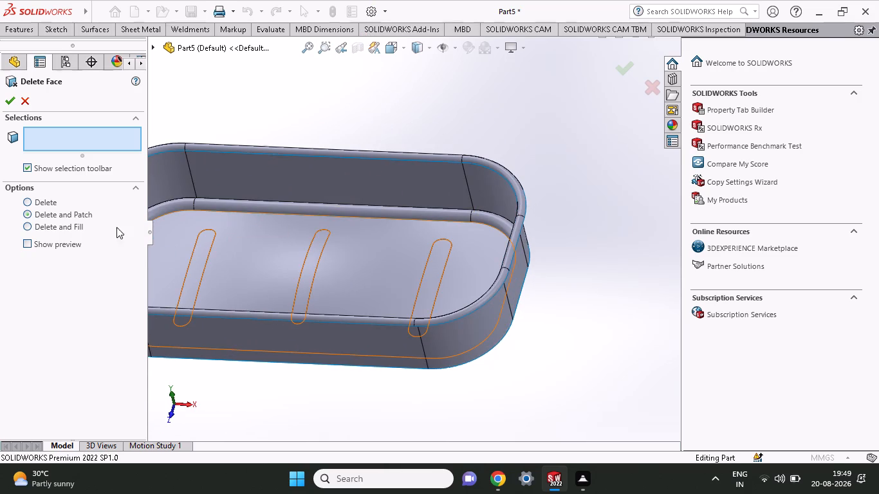
left_click(205, 261)
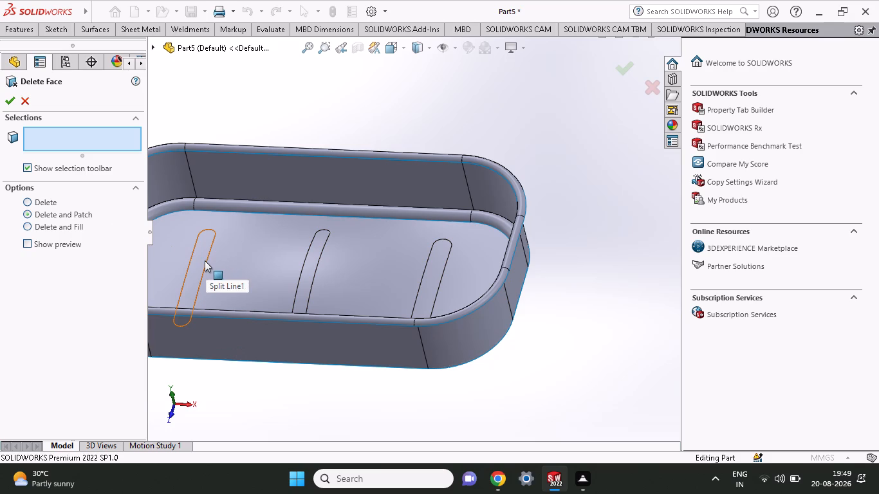
left_click(311, 252)
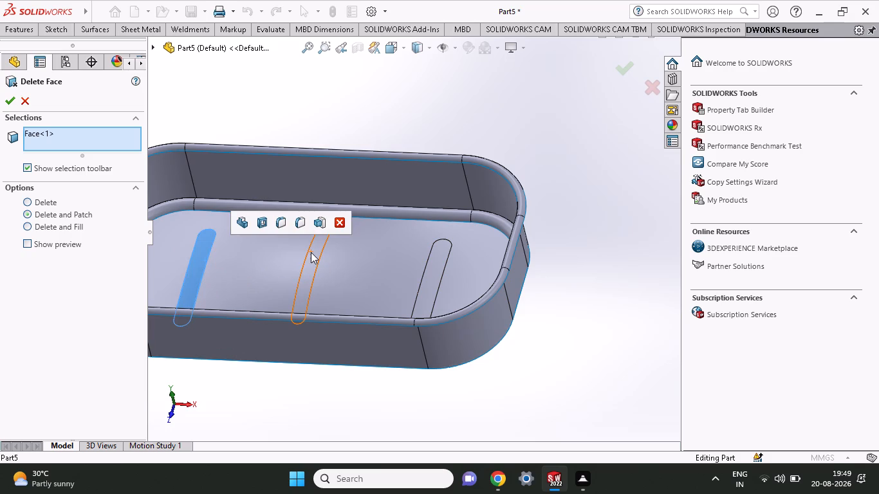
left_click(438, 281)
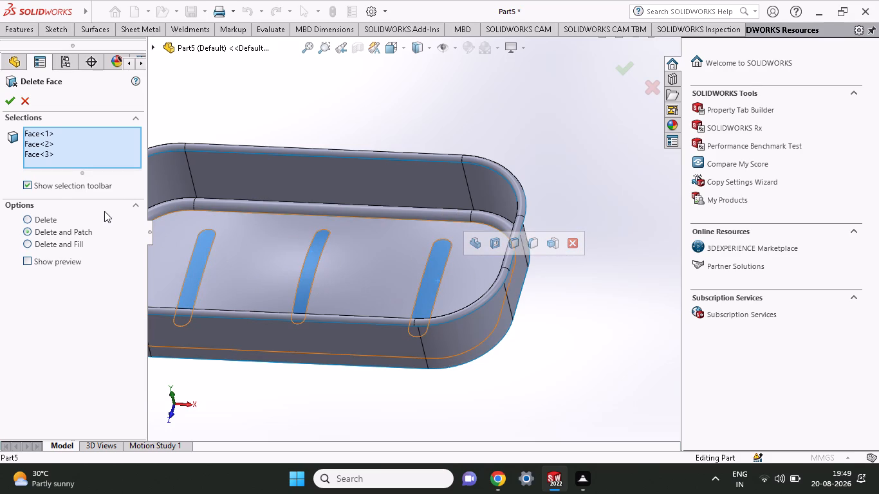
left_click(28, 217)
left_click(12, 98)
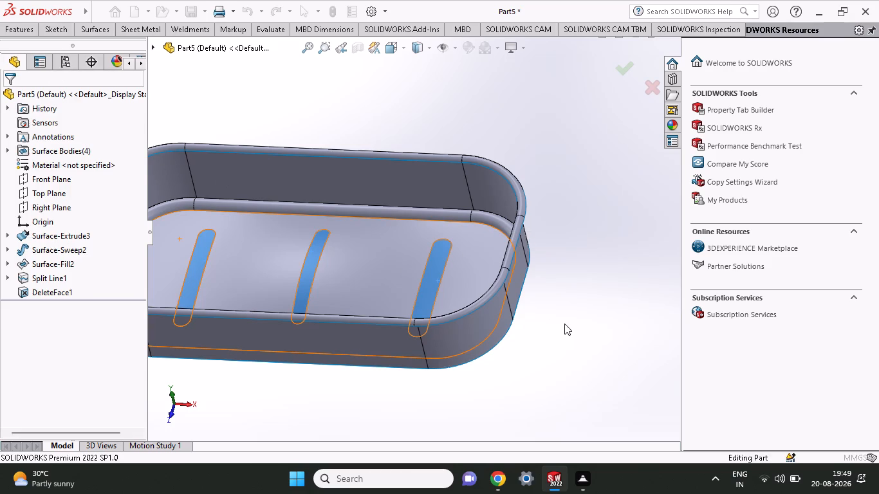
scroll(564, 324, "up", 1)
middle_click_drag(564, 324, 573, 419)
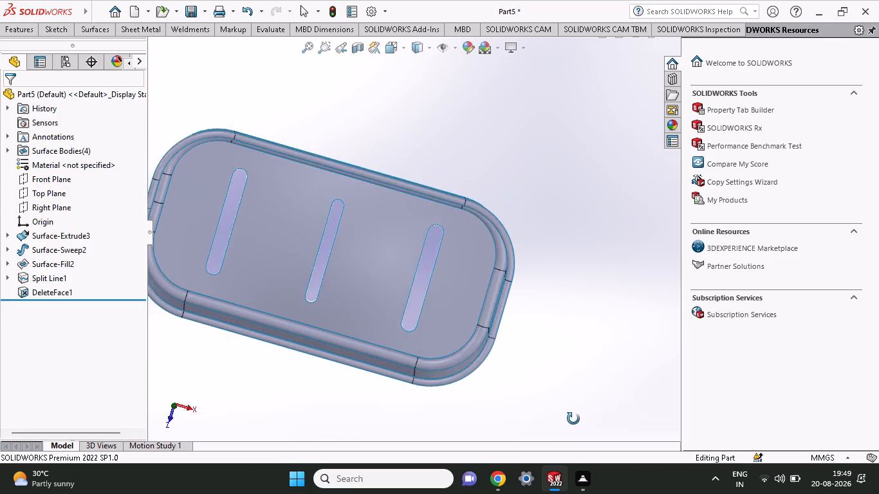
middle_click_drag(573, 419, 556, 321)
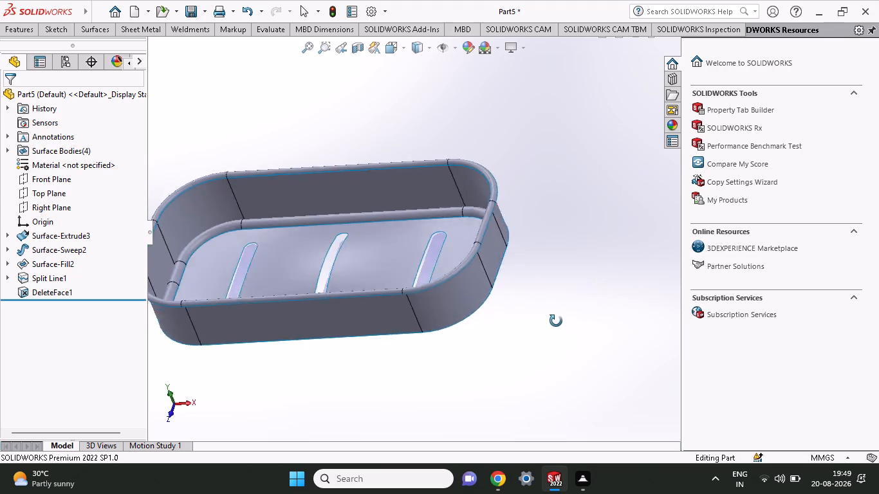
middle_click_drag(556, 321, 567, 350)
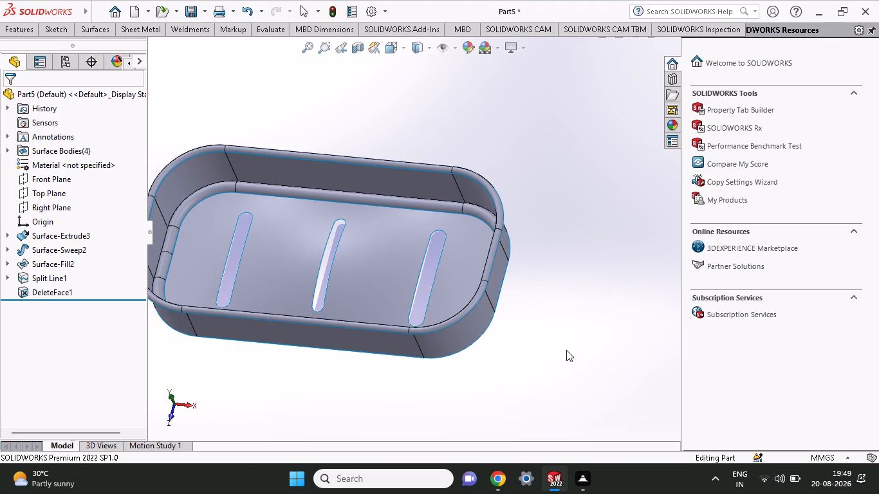
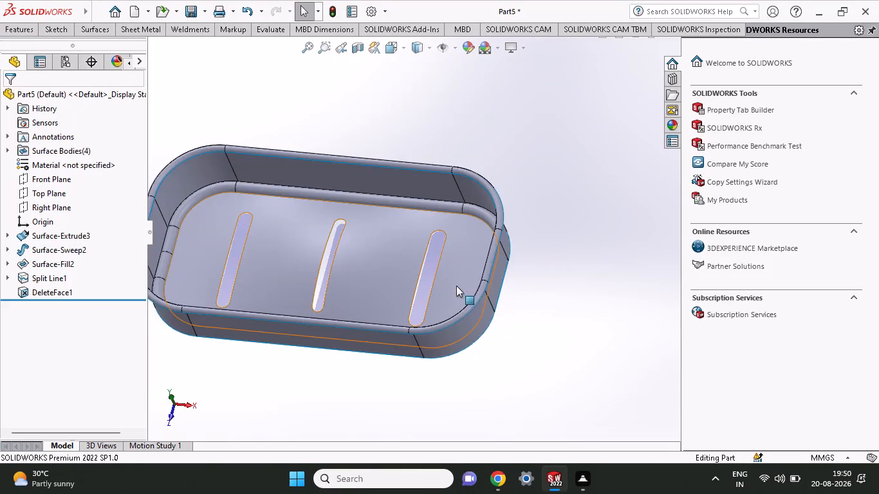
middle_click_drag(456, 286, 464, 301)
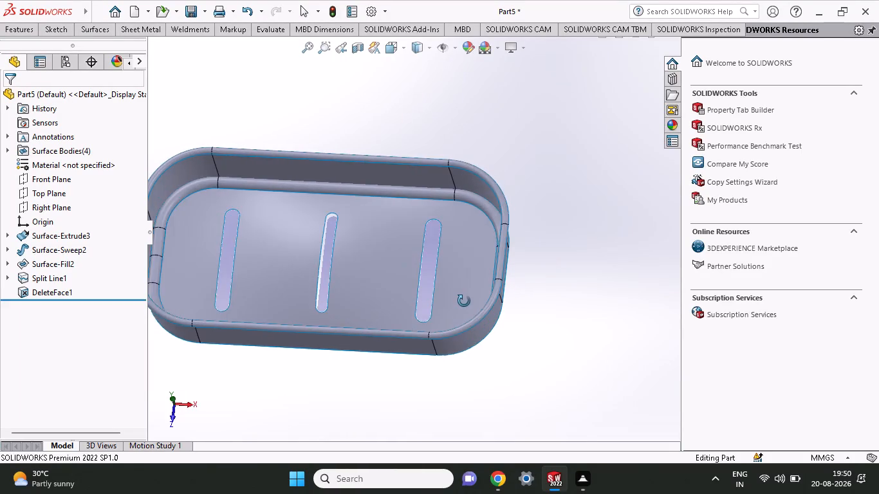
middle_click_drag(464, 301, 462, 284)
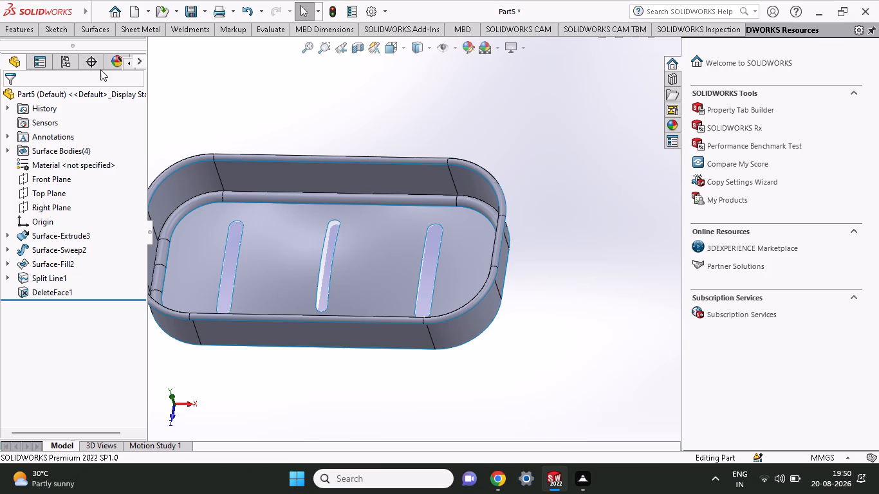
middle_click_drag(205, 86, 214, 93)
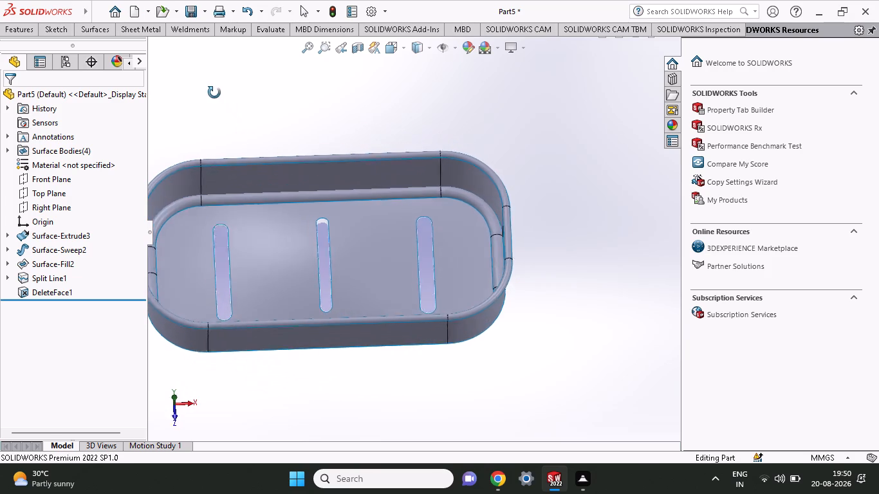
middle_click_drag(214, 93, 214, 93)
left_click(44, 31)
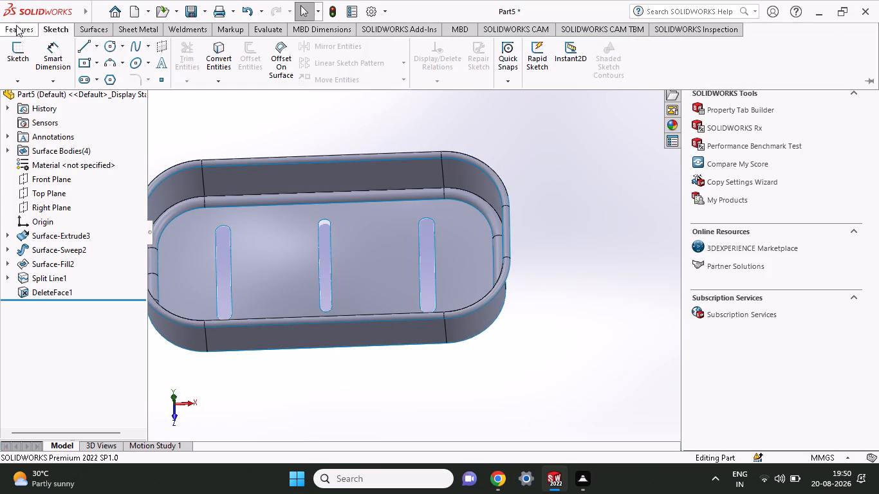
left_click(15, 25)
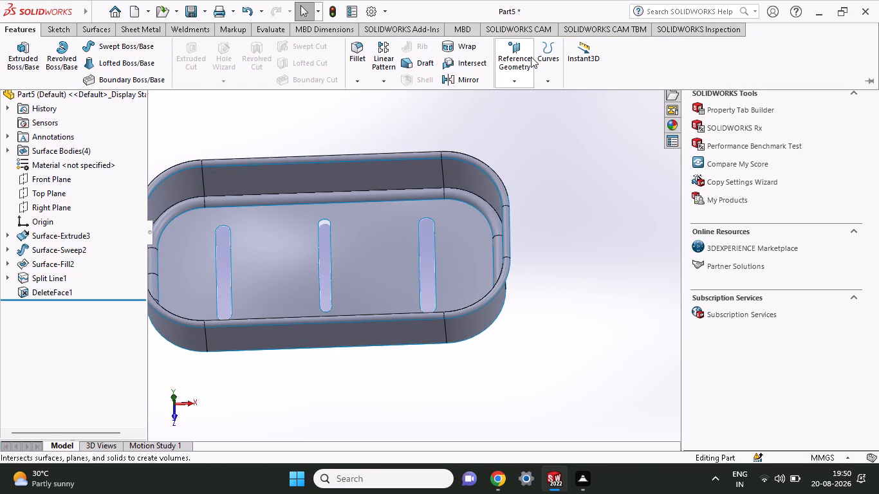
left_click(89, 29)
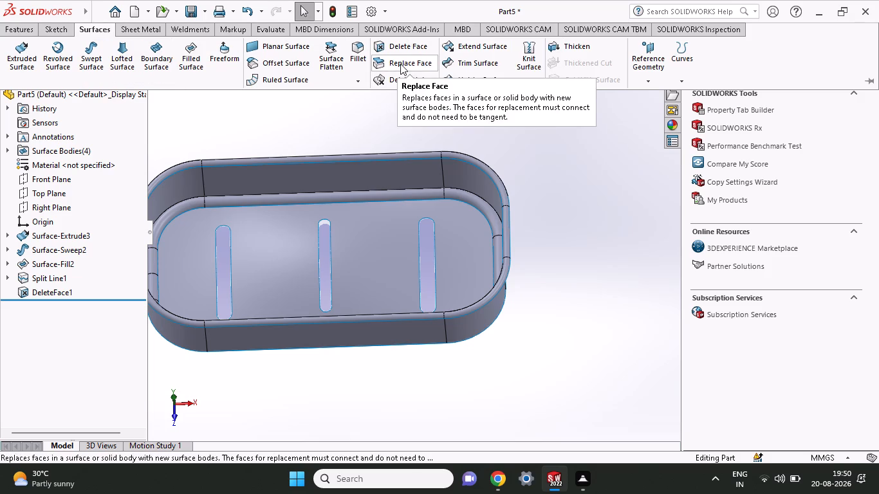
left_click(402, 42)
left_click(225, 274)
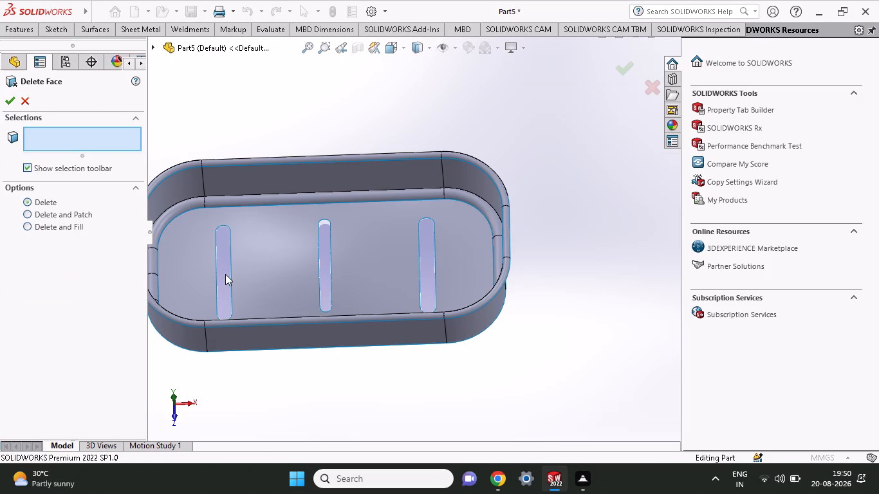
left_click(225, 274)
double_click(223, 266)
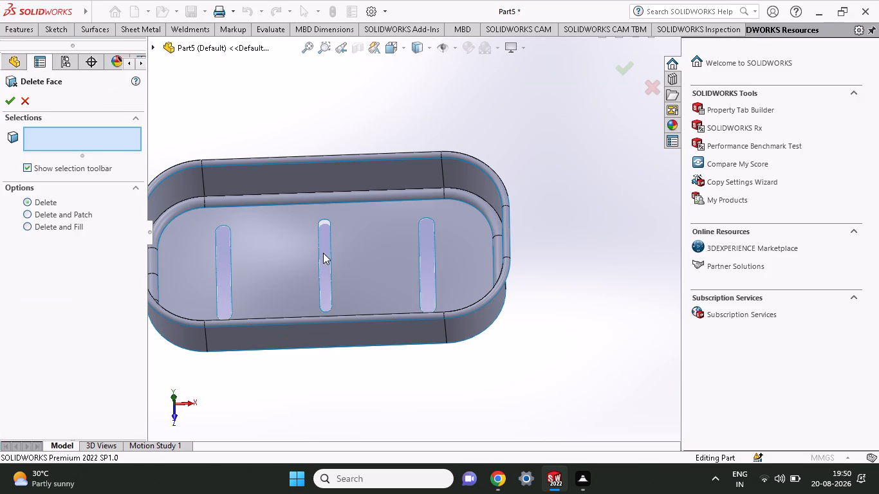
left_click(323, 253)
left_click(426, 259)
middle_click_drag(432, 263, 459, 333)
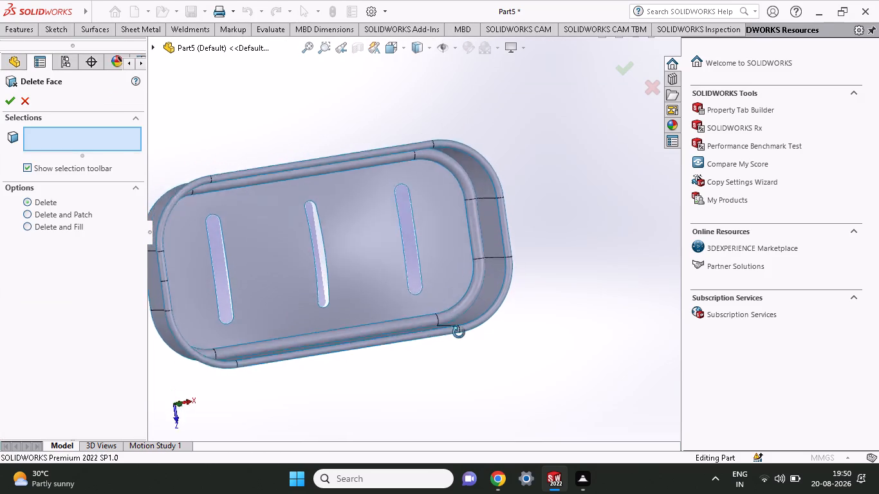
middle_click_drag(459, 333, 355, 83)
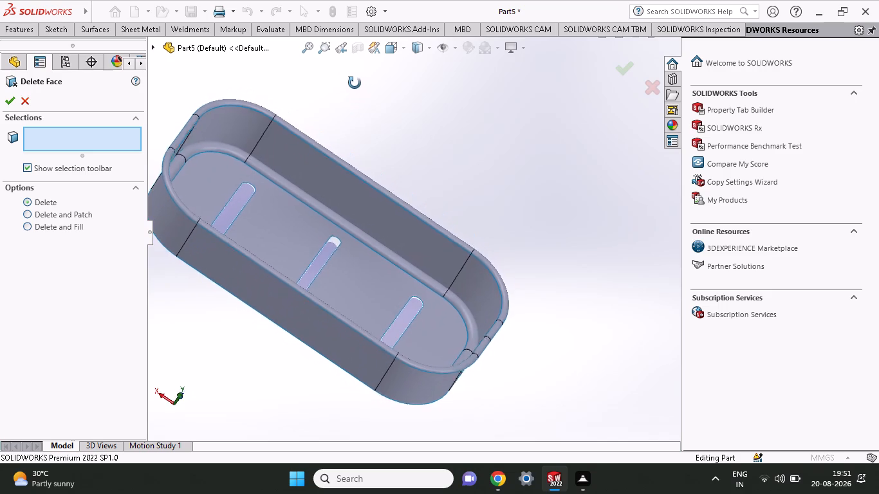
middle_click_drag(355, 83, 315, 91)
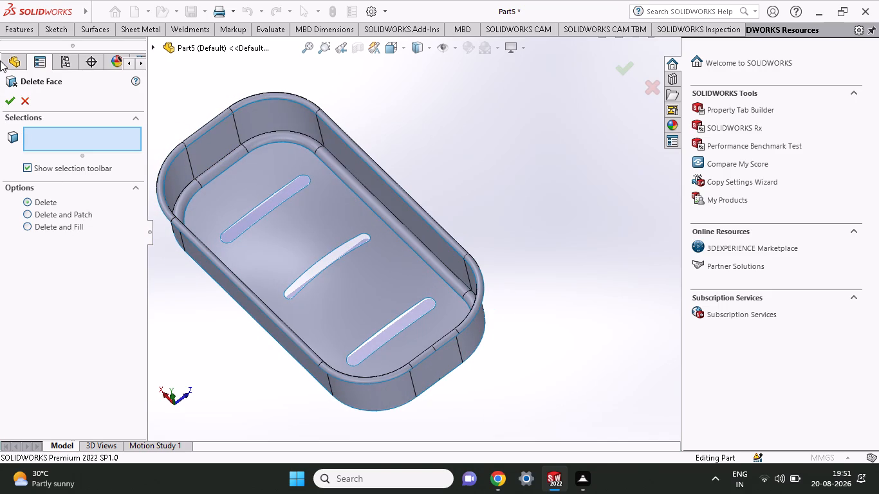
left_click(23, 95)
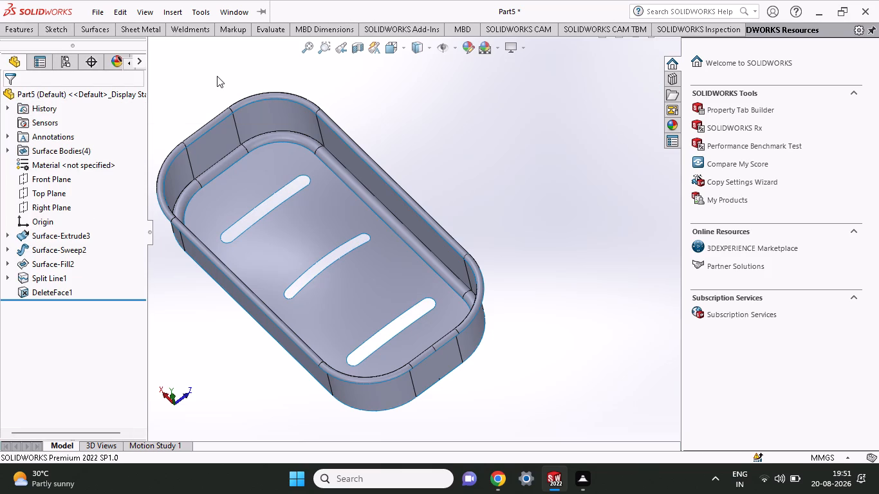
Knit the four surface bodies Surface-Extrude3, Surface-Sweep2[1], Surface-Sweep2[2] and DeleteFace1 into a single surface body.
left_click(88, 33)
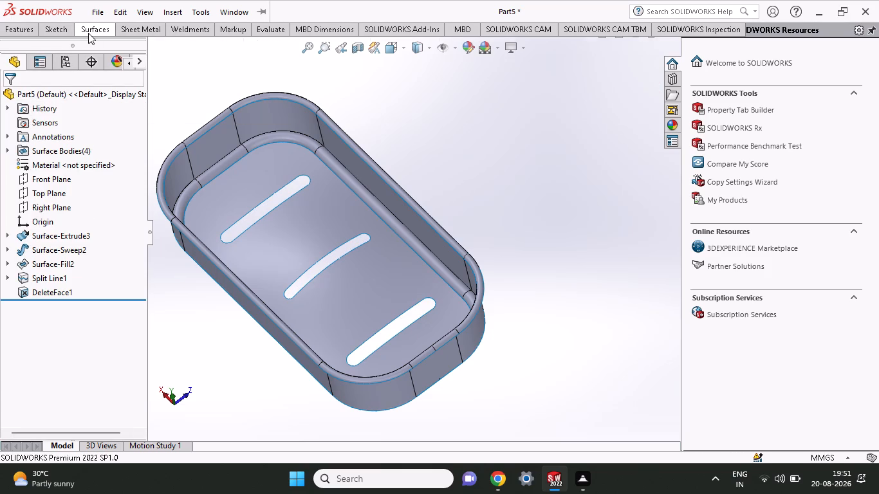
left_click(521, 66)
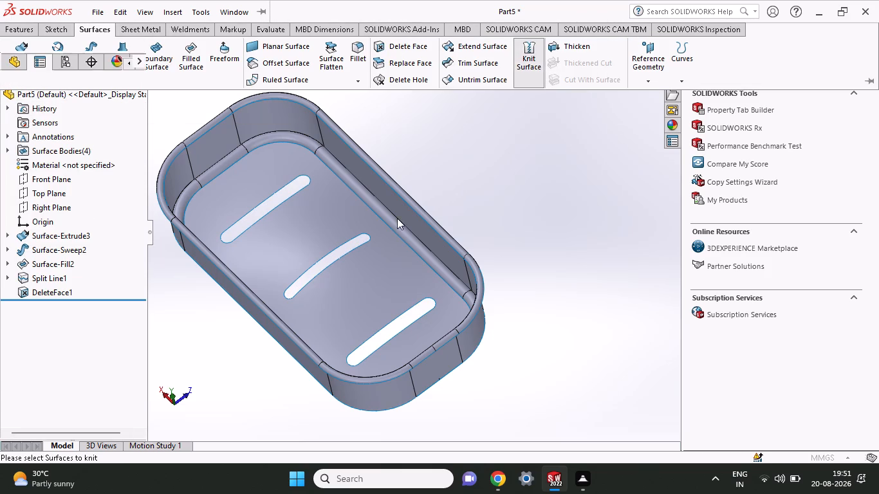
middle_click_drag(292, 239, 295, 241)
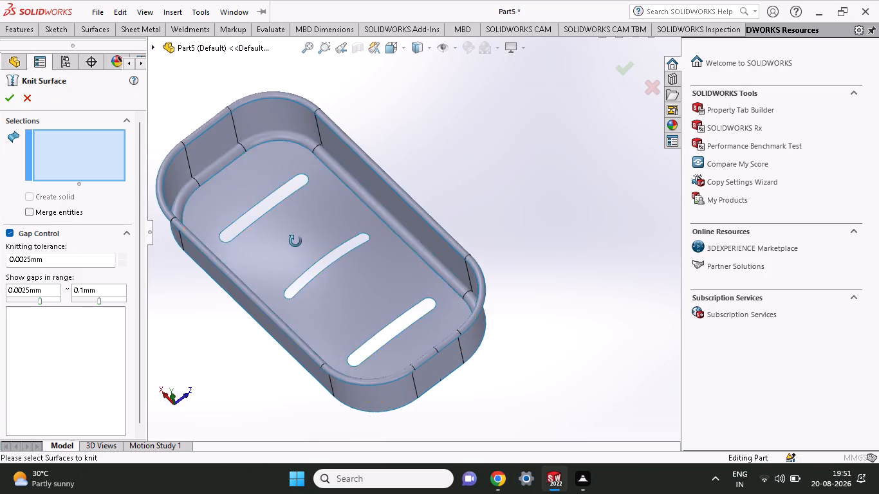
middle_click_drag(295, 241, 322, 273)
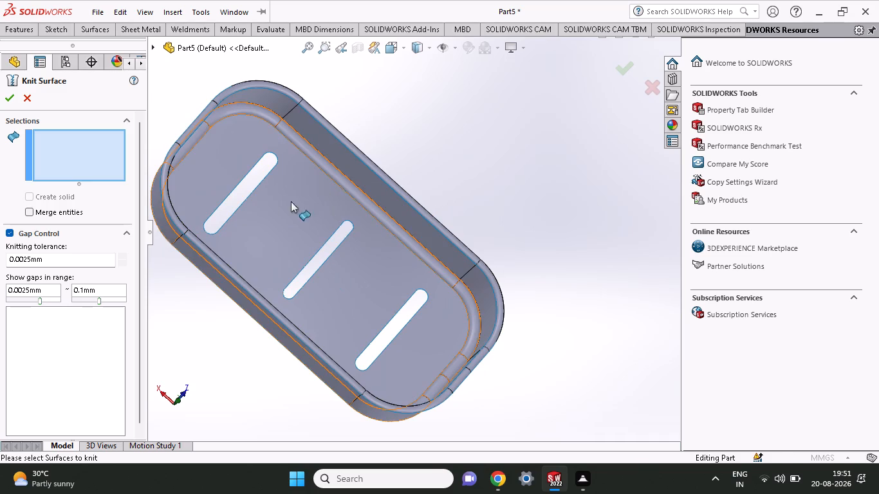
left_click(152, 48)
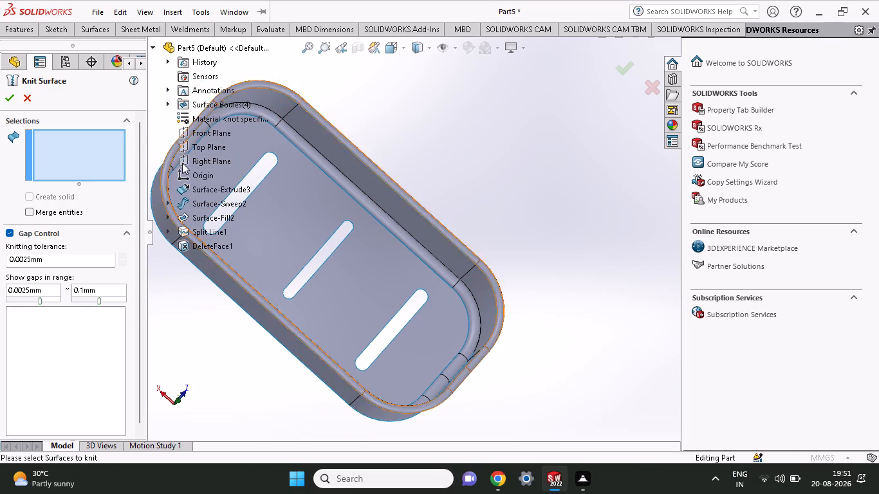
left_click(168, 189)
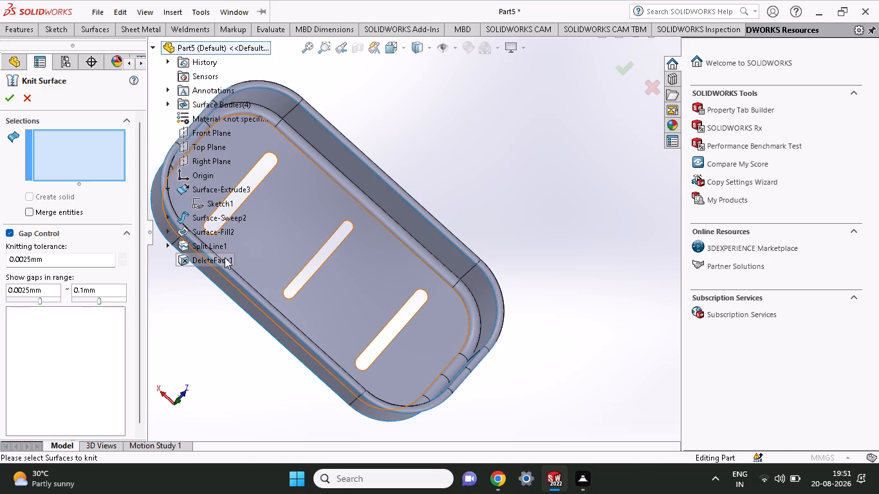
left_click(168, 102)
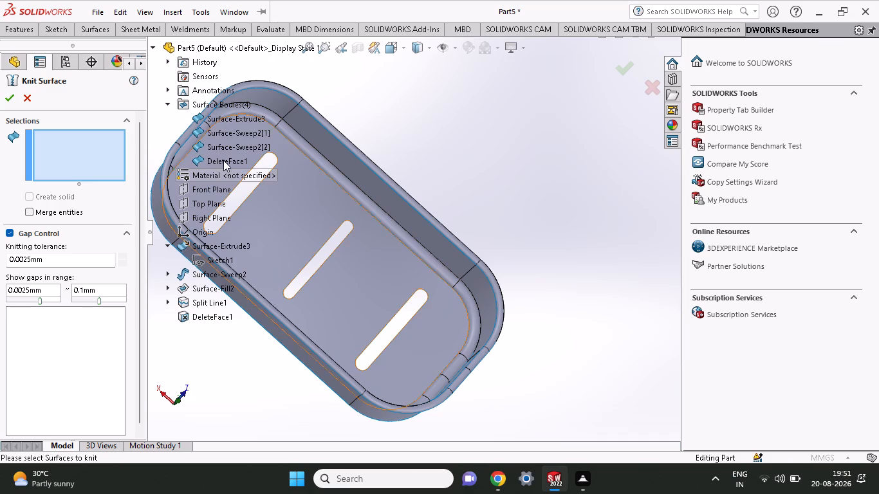
left_click_drag(187, 113, 223, 150)
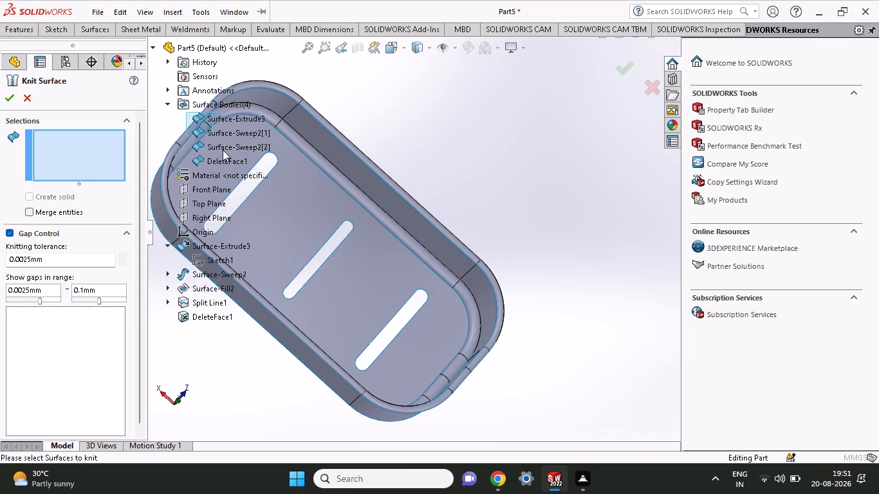
left_click_drag(223, 150, 256, 168)
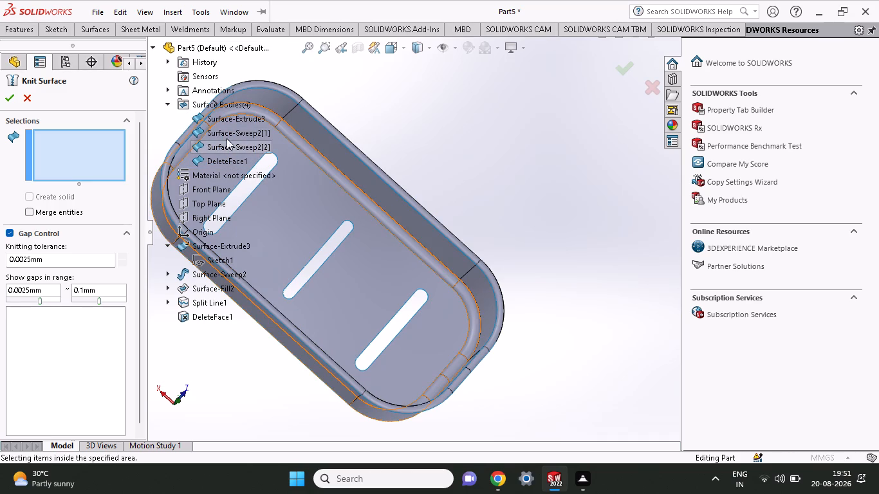
left_click(201, 120)
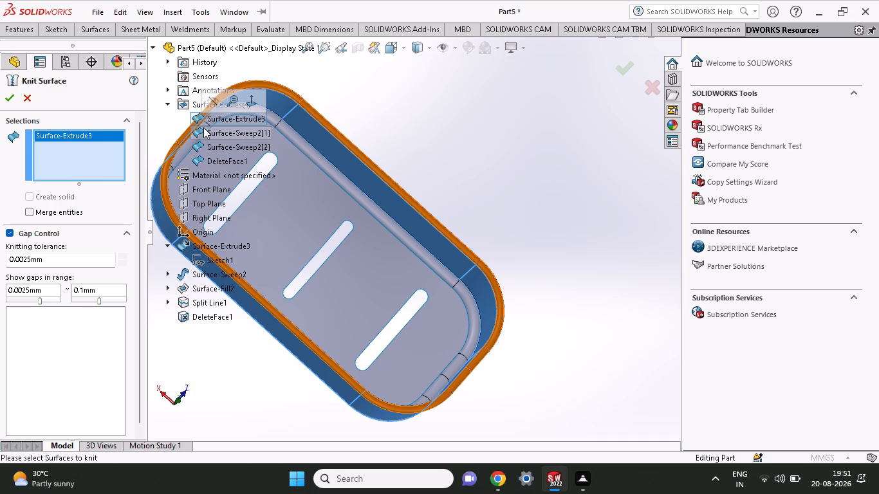
left_click(203, 127)
left_click(219, 148)
left_click(219, 163)
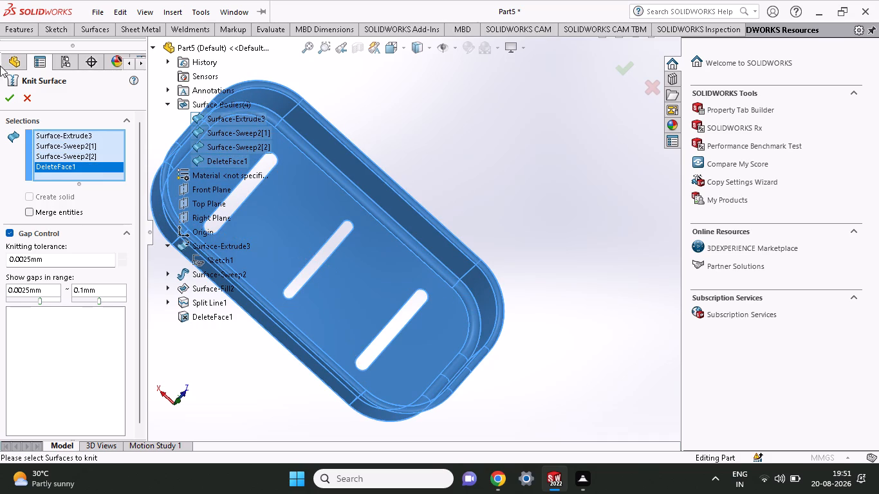
left_click(8, 92)
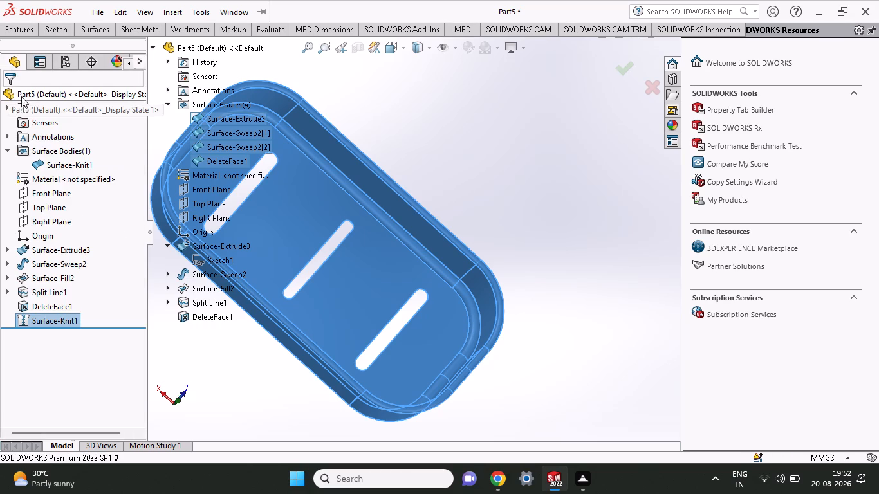
Set up a Thicken feature on the knitted surface body Surface-Knit1 with a thickness of 1 mm.
middle_click_drag(376, 363, 373, 169)
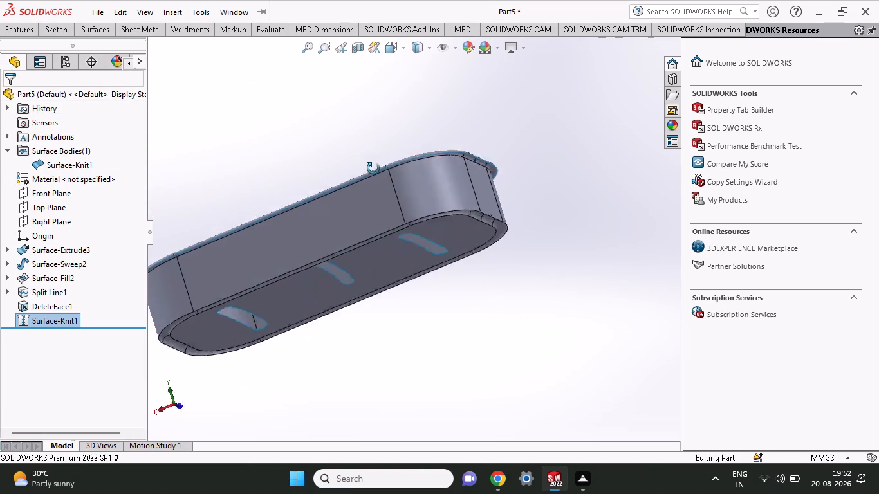
middle_click_drag(373, 169, 387, 470)
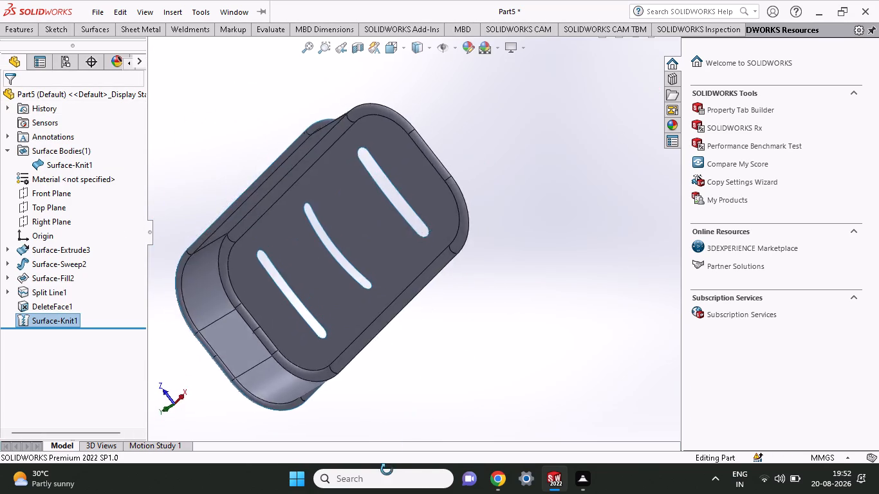
middle_click_drag(387, 470, 367, 56)
middle_click_drag(428, 291, 408, 246)
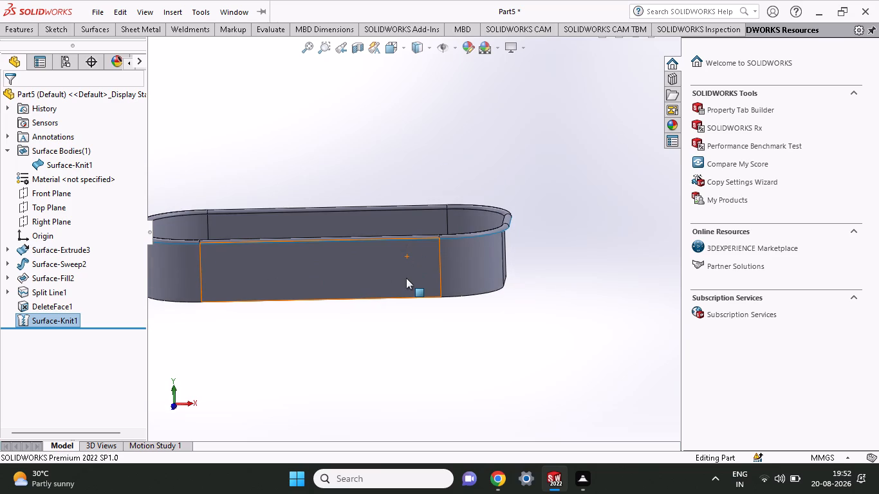
middle_click_drag(406, 278, 409, 361)
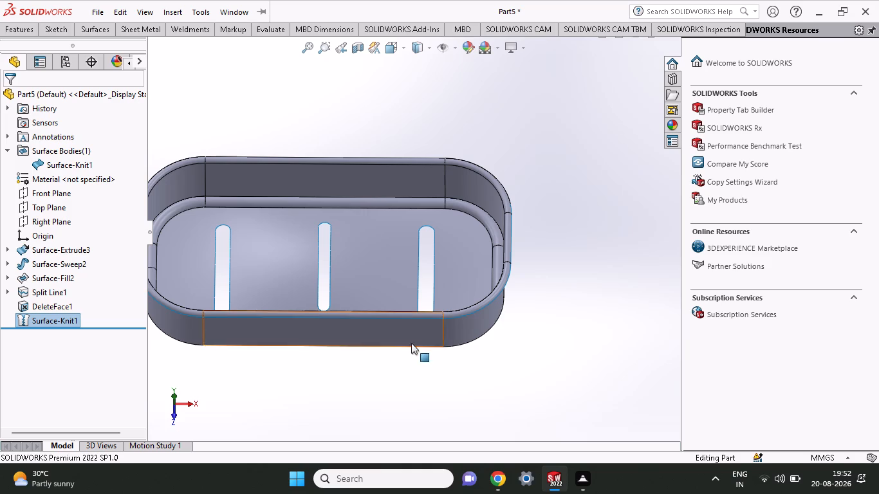
middle_click_drag(425, 302, 457, 189)
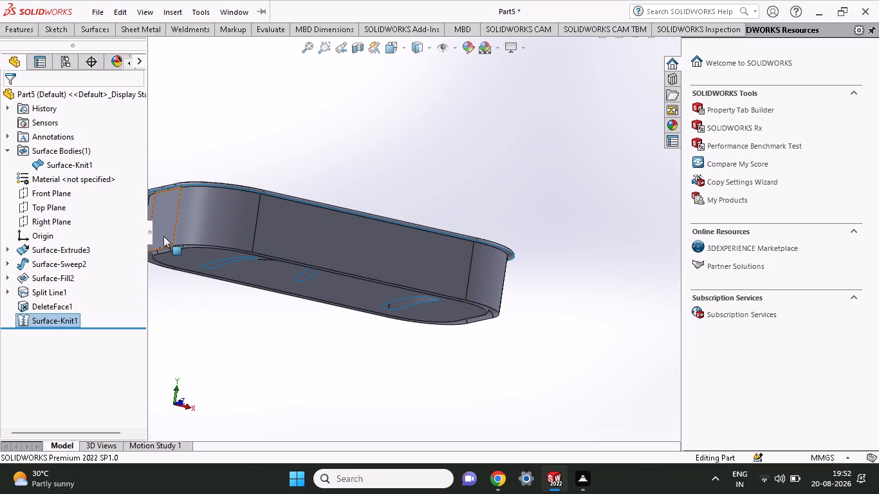
left_click(80, 17)
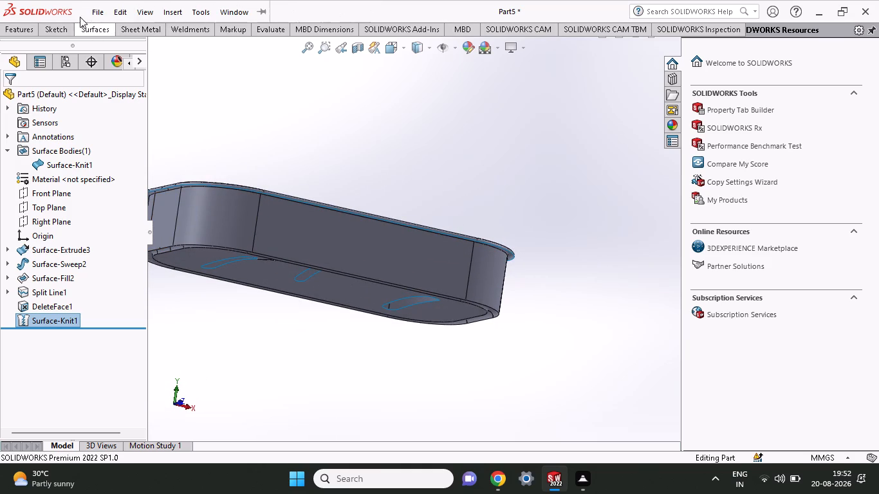
left_click(81, 35)
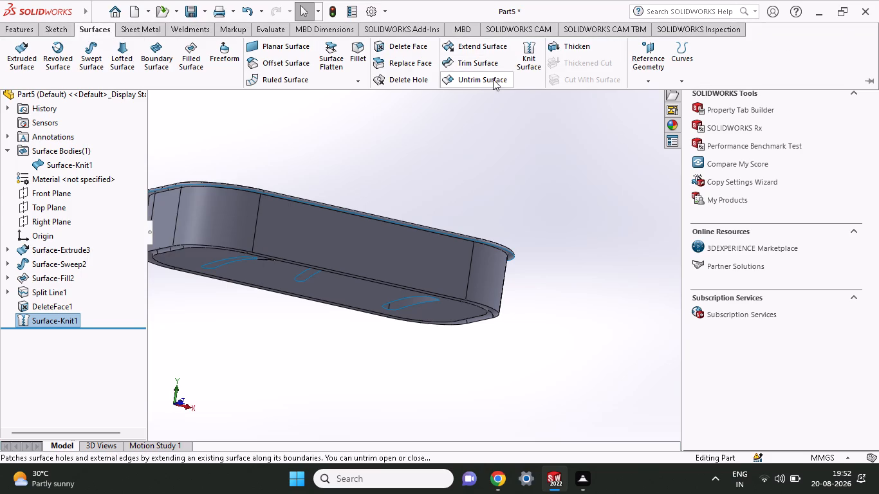
left_click(569, 42)
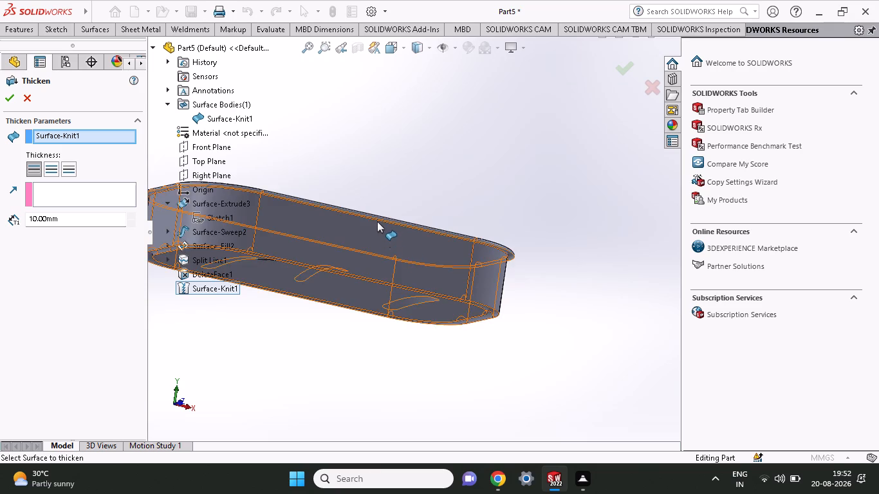
scroll(377, 221, "down", 4)
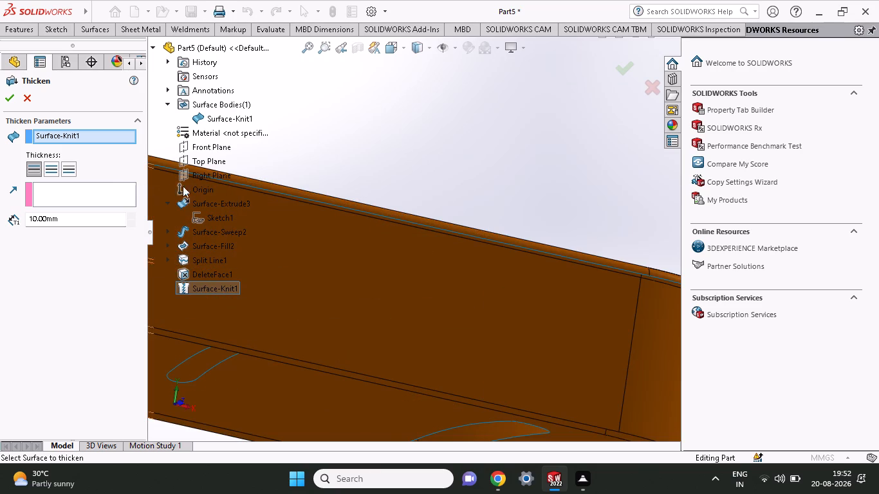
left_click(251, 186)
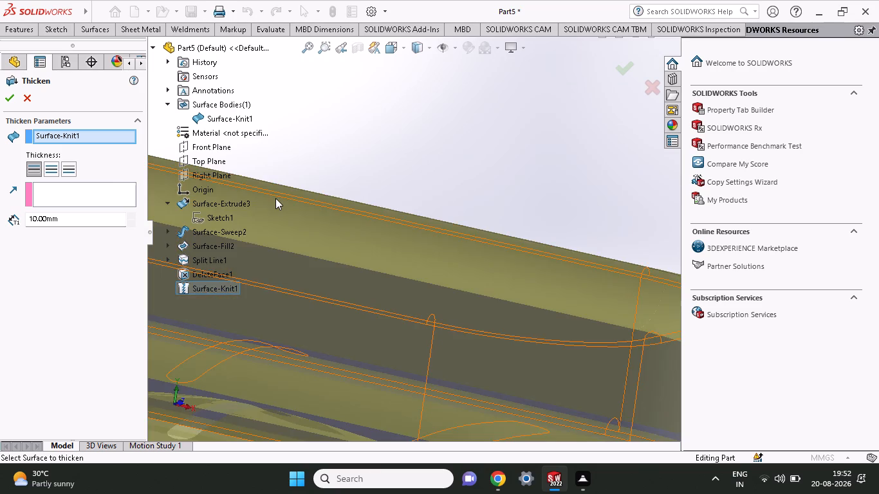
scroll(275, 198, "up", 11)
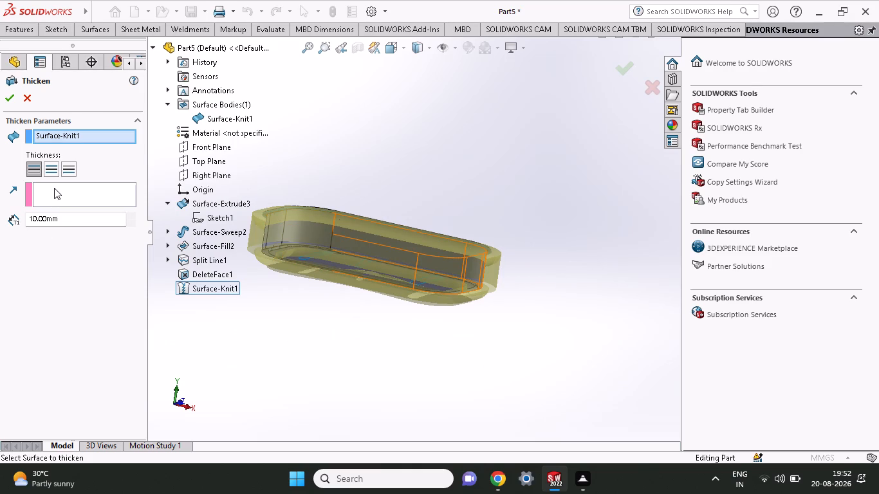
middle_click_drag(321, 169, 304, 282)
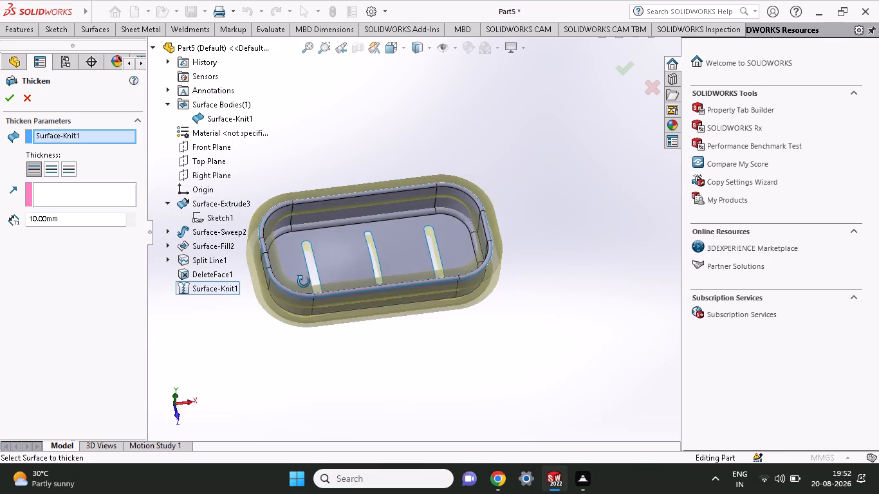
middle_click_drag(304, 282, 307, 160)
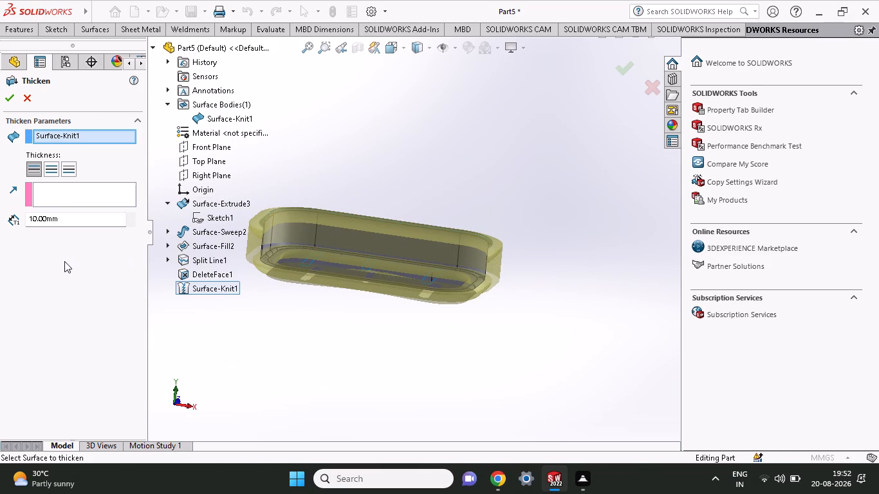
left_click_drag(73, 221, 71, 221)
left_click_drag(71, 221, 3, 235)
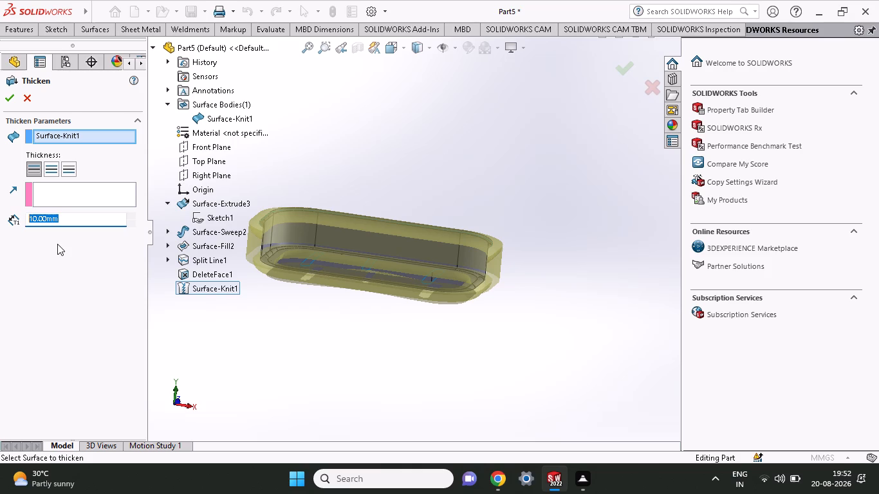
key("1")
key("Return")
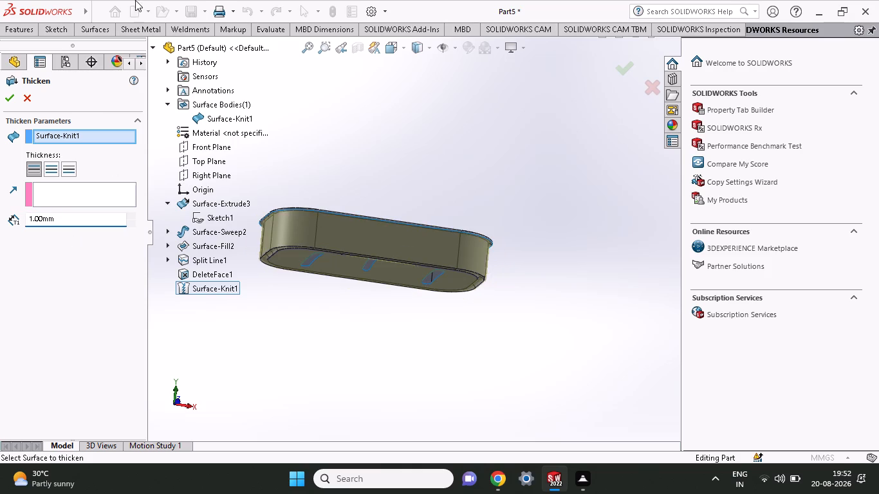
Direct the thickening to side 2, toward the inside of the tray, and create the solid.
left_click(35, 166)
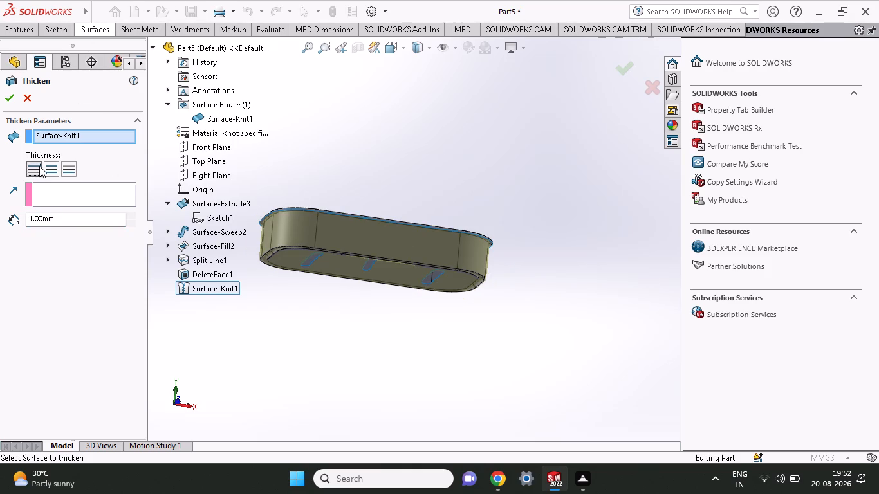
scroll(324, 206, "down", 6)
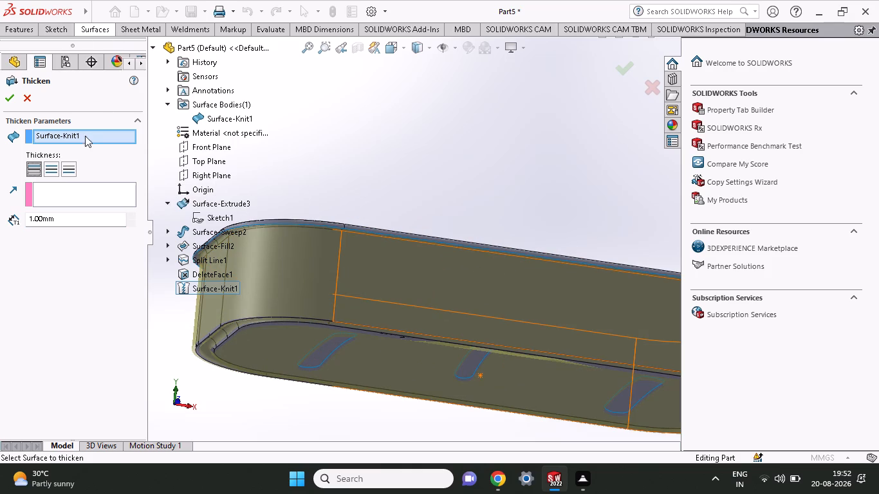
left_click(71, 170)
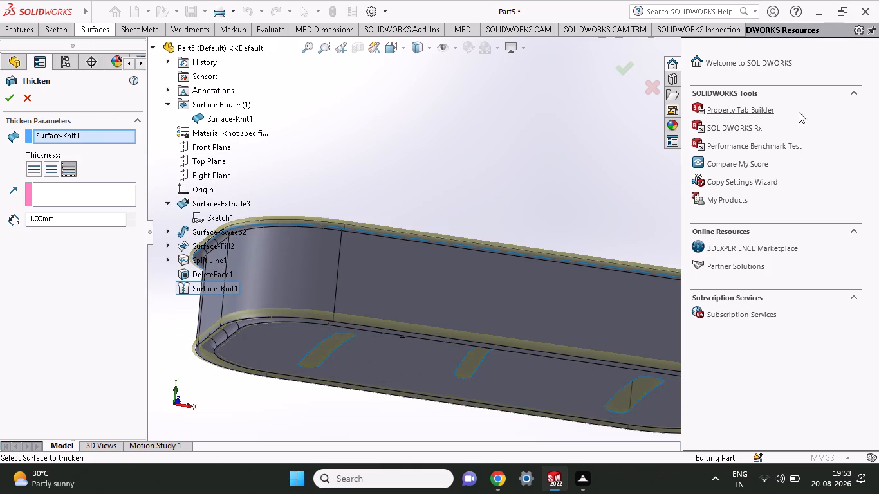
scroll(554, 221, "up", 2)
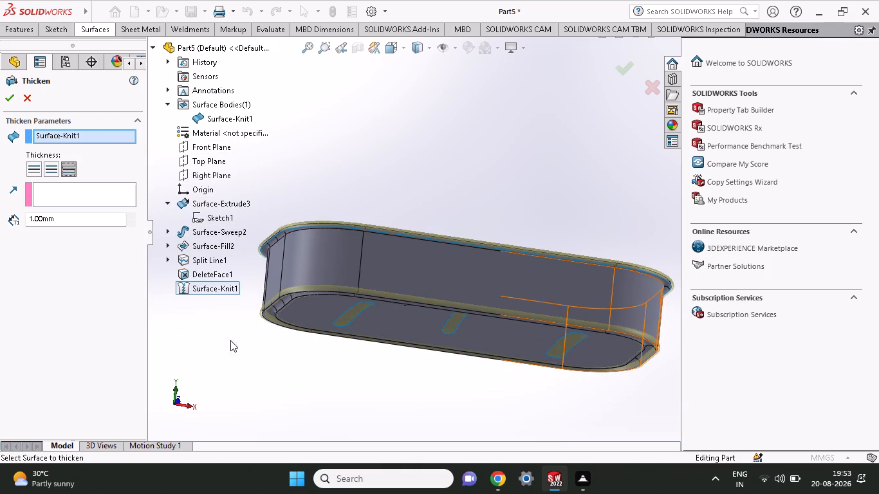
left_click(8, 95)
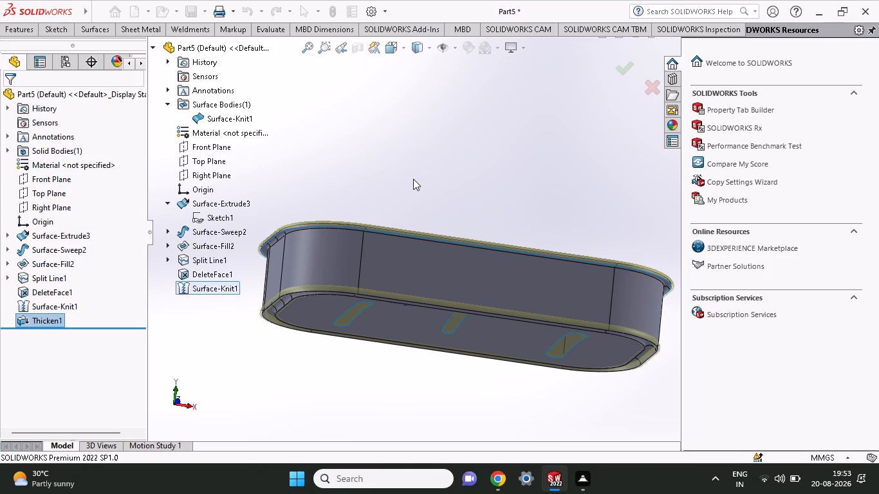
Examine the thickened tray's rim, walls, slotted floor and underside from several angles.
middle_click_drag(413, 179, 377, 235)
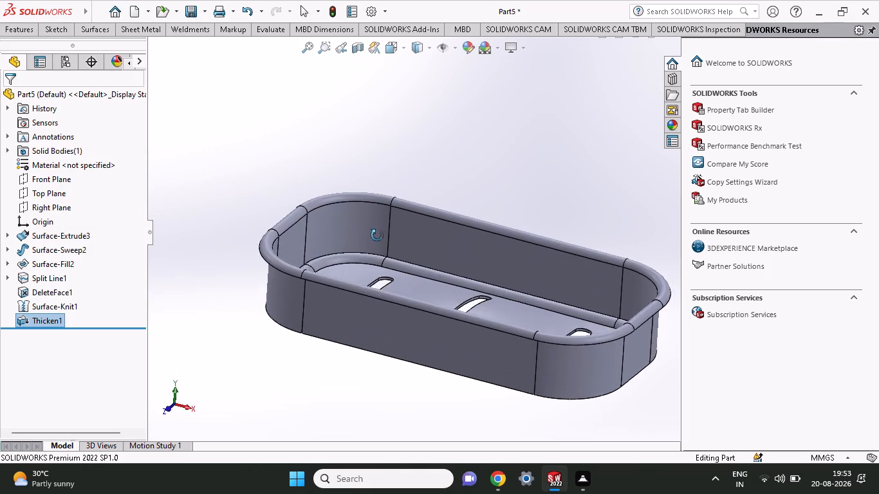
middle_click_drag(377, 235, 412, 138)
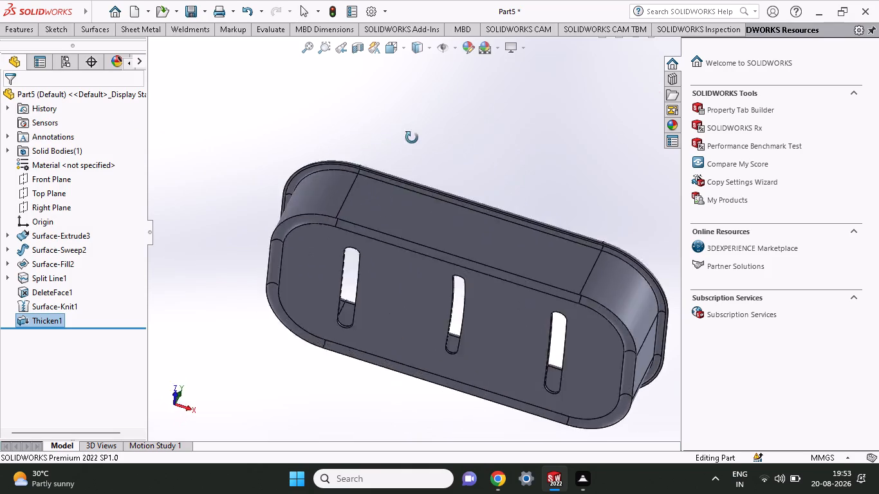
middle_click_drag(412, 138, 369, 280)
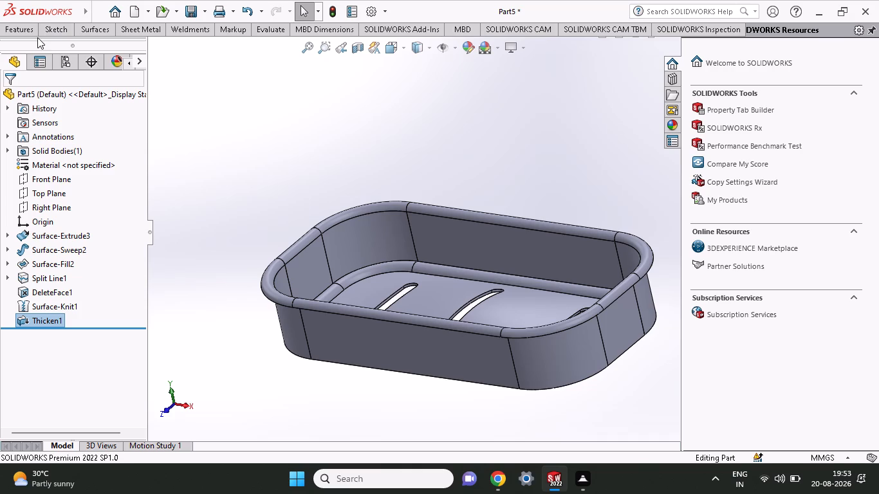
middle_click_drag(438, 155, 440, 199)
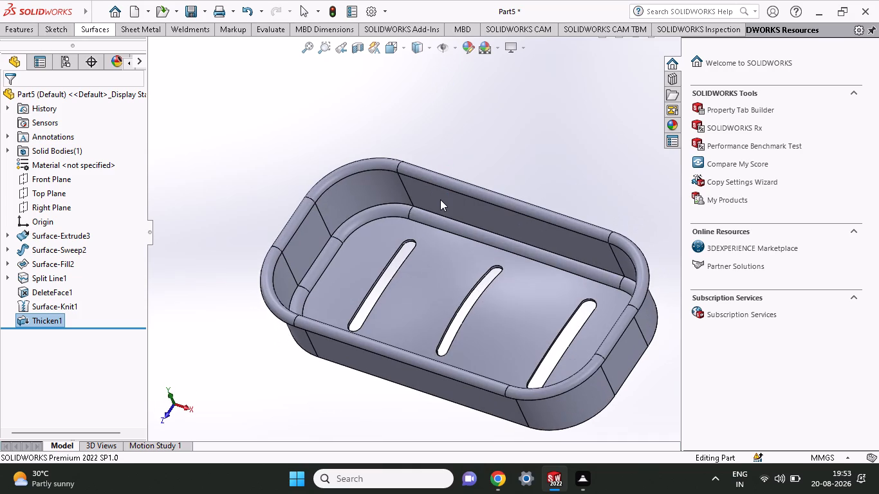
middle_click_drag(594, 160, 515, 190)
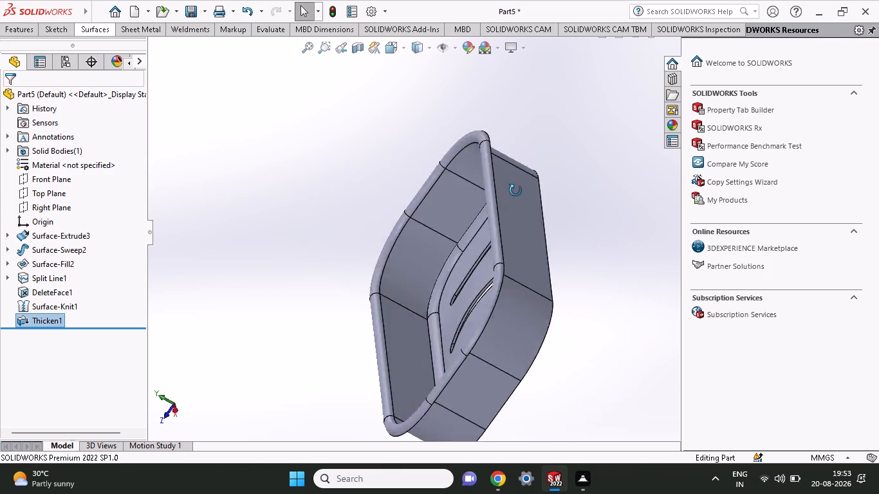
middle_click_drag(515, 190, 492, 197)
middle_click_drag(548, 139, 645, 126)
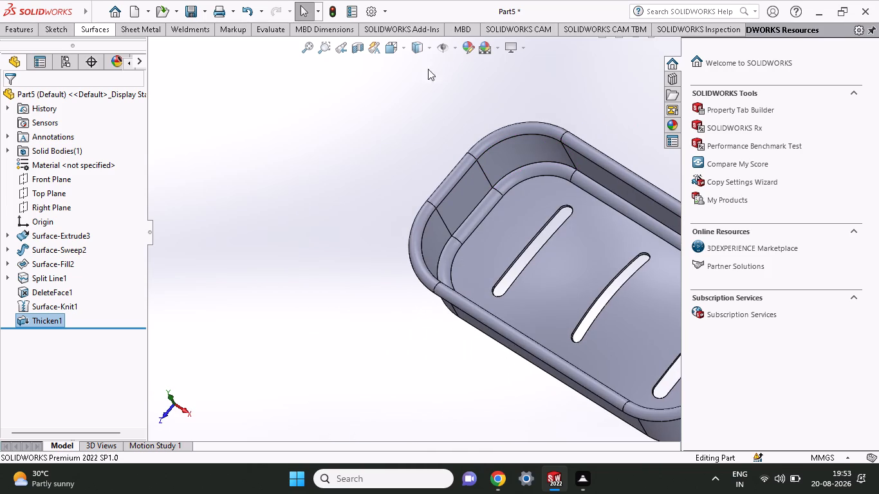
Open the part's appearance overview and expand the Appearances library.
left_click(107, 63)
left_click(83, 67)
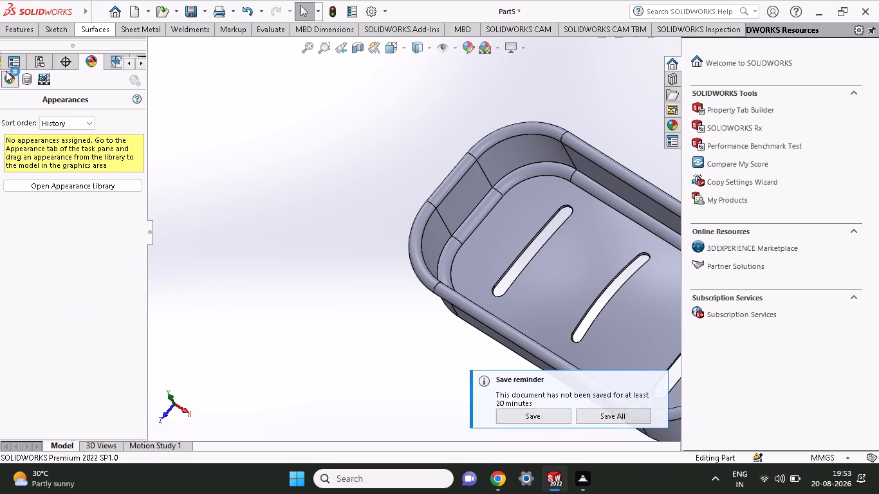
double_click(6, 80)
left_click(671, 122)
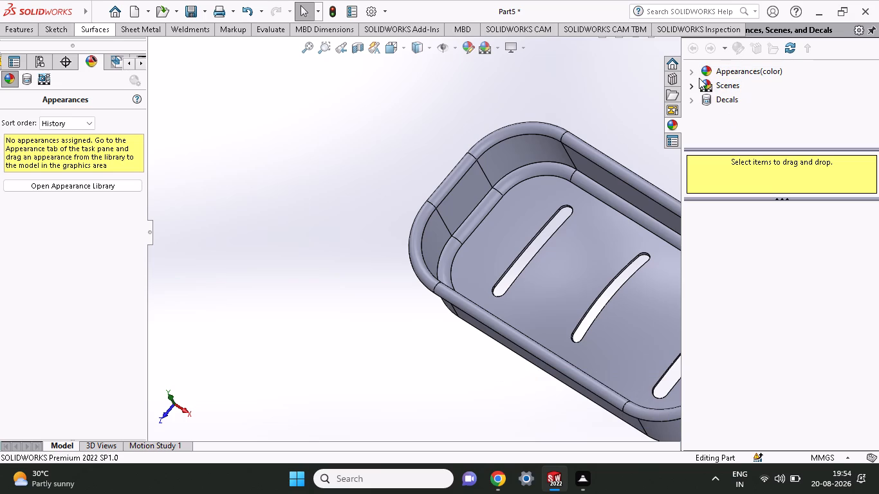
left_click(690, 73)
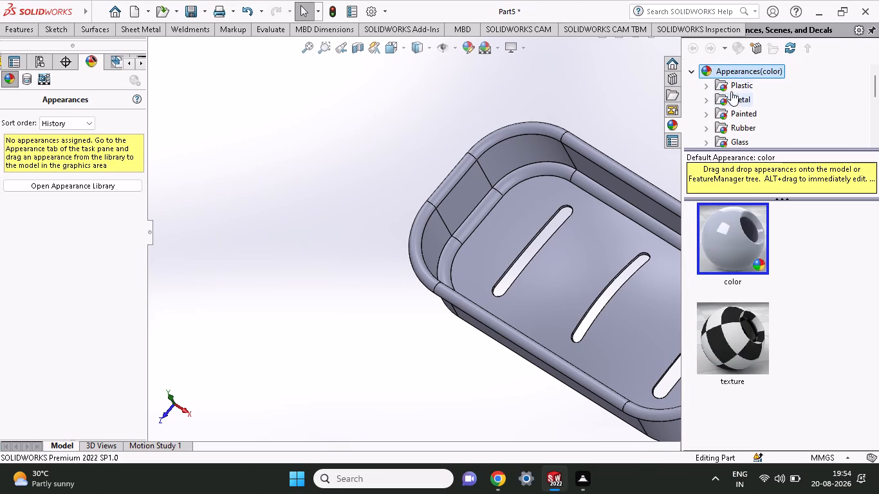
Look through the library's appearance categories and the plastic appearances for a suitable finish.
scroll(739, 126, "down", 2)
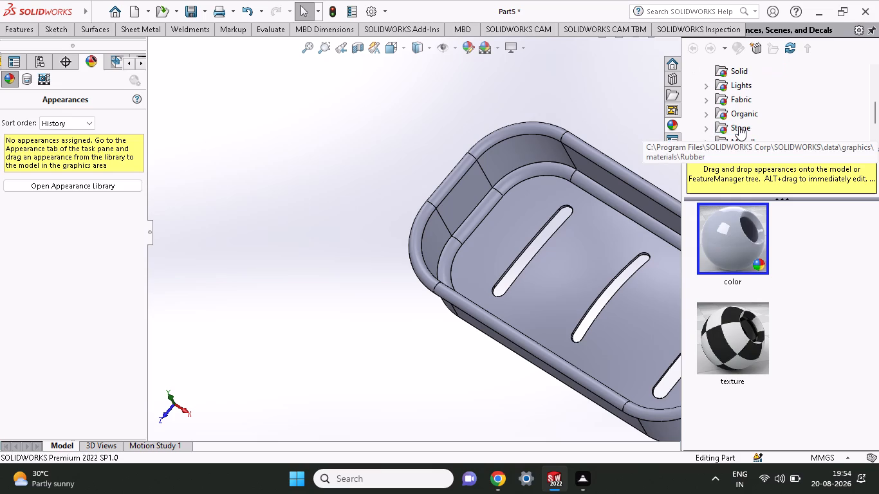
scroll(737, 113, "down", 2)
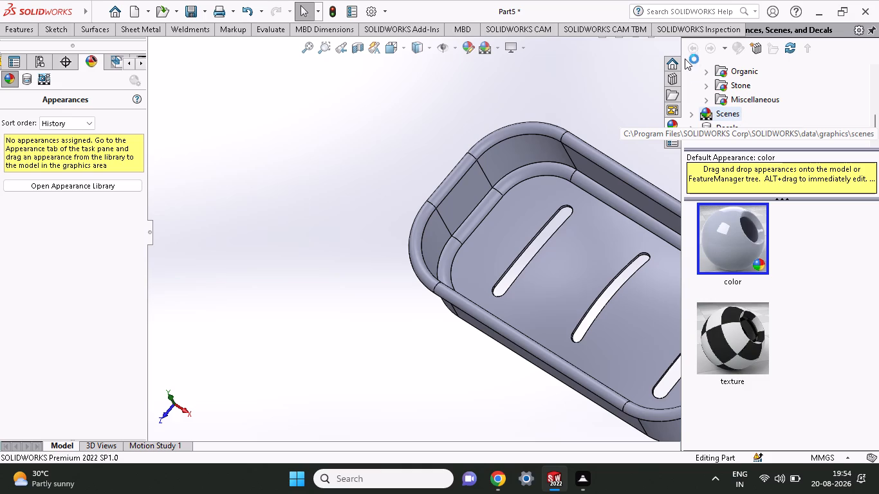
scroll(737, 94, "up", 5)
scroll(725, 28, "up", 1)
scroll(731, 80, "up", 2)
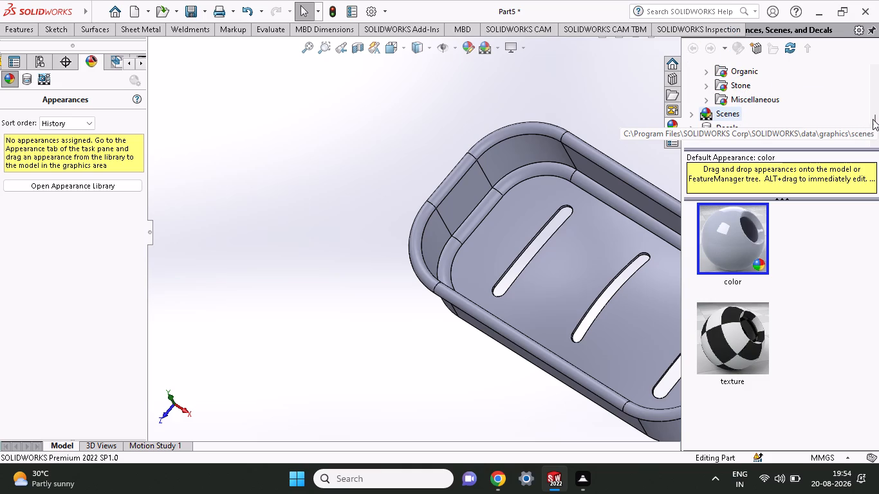
middle_click(873, 118)
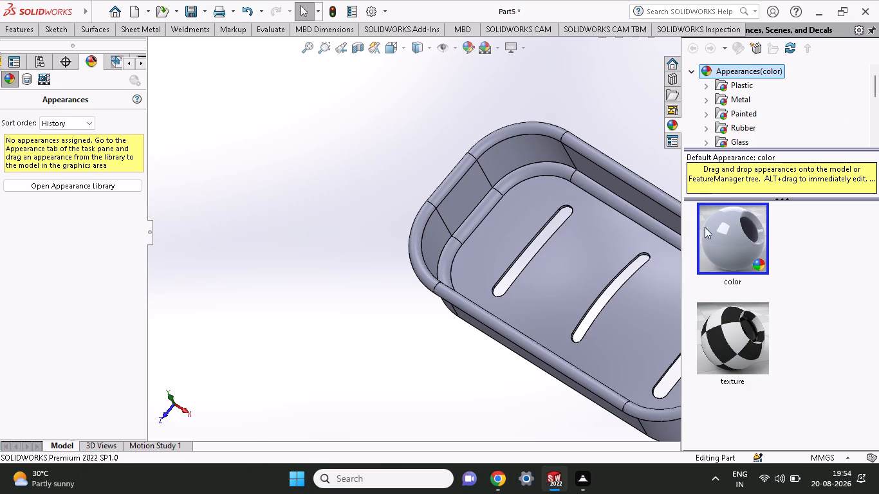
scroll(652, 184, "up", 1)
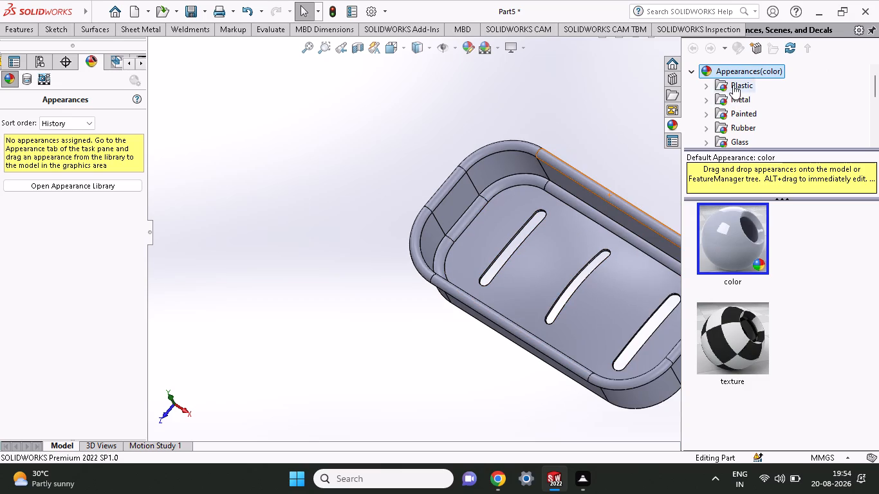
left_click(733, 83)
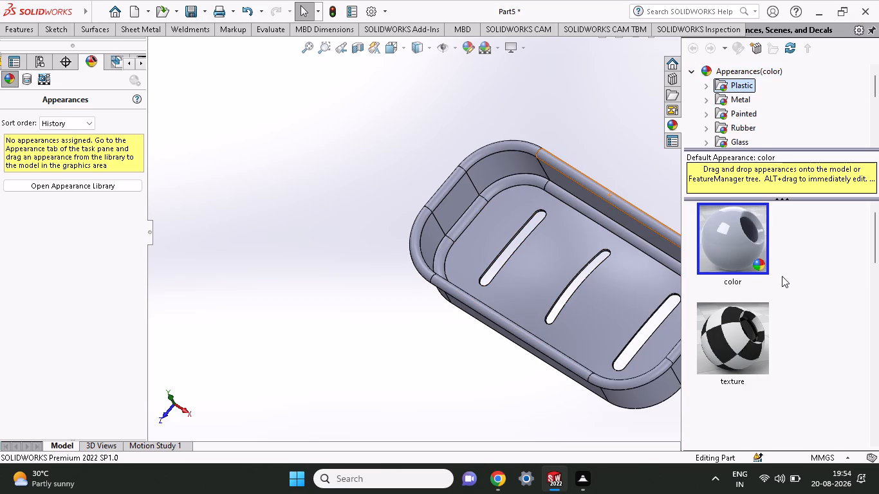
scroll(736, 255, "down", 10)
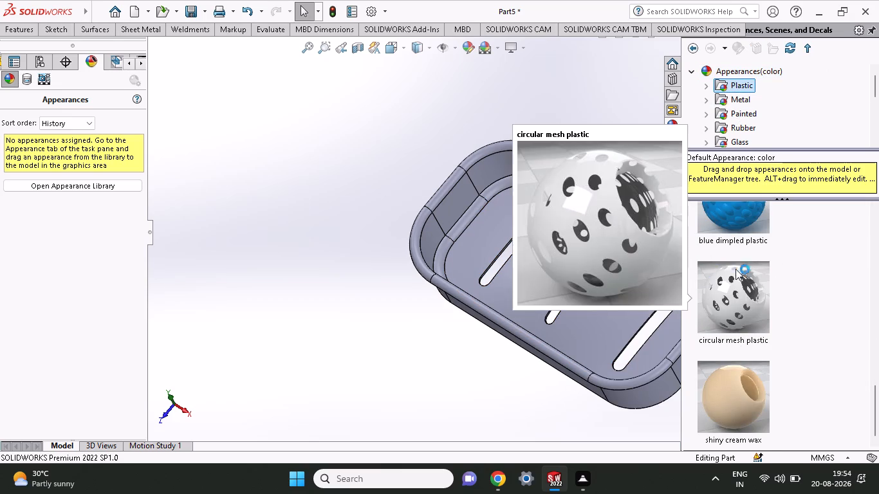
scroll(736, 269, "down", 3)
scroll(762, 358, "down", 3)
scroll(758, 347, "up", 7)
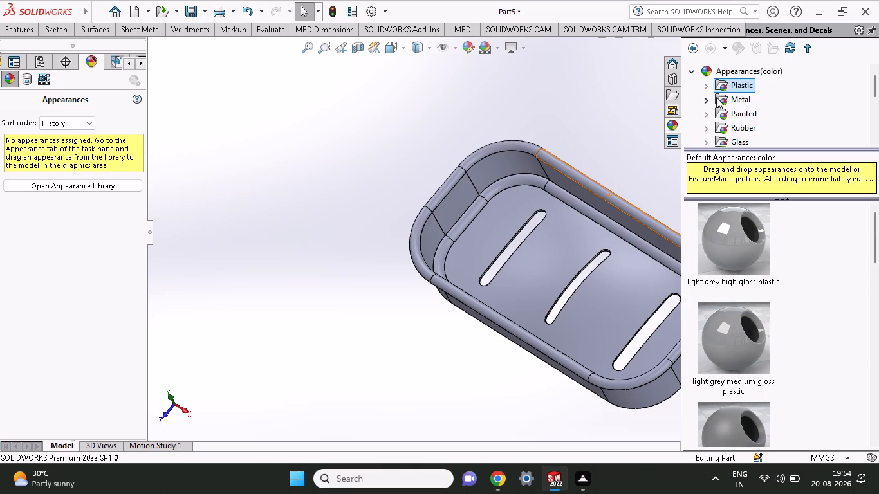
Apply the painted appearance candy apple red to the whole tray body.
left_click(730, 111)
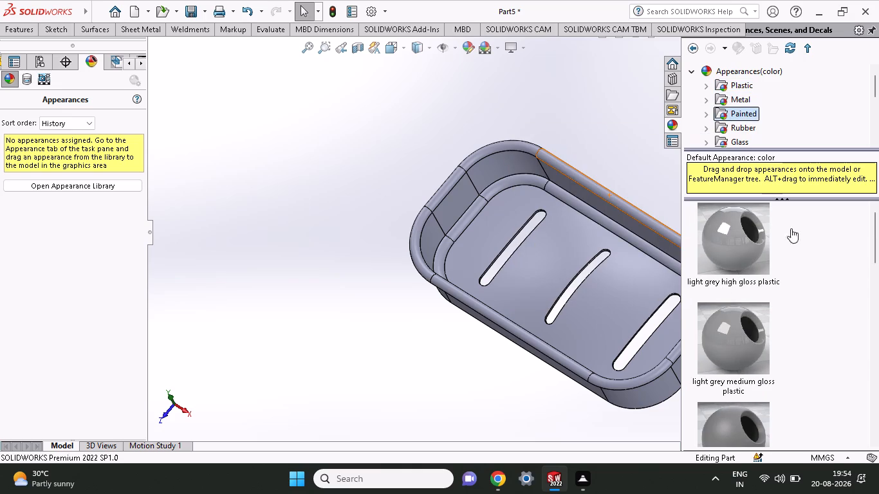
left_click_drag(739, 250, 604, 279)
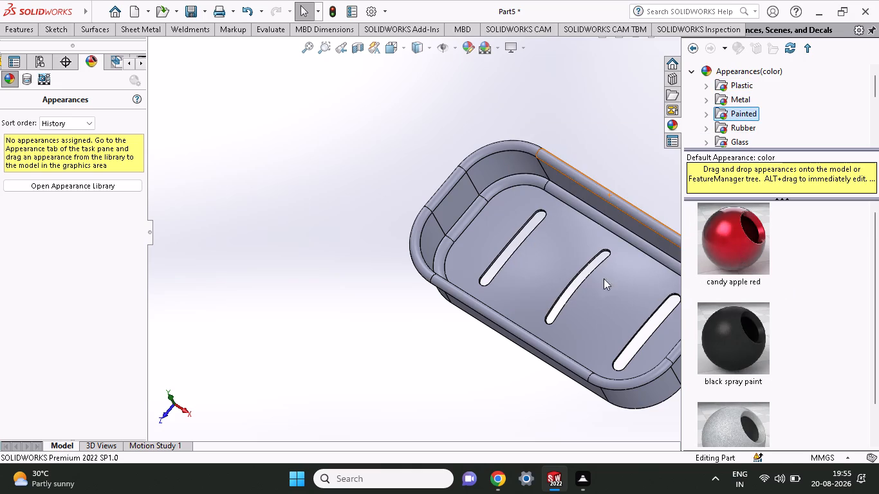
left_click_drag(604, 279, 589, 280)
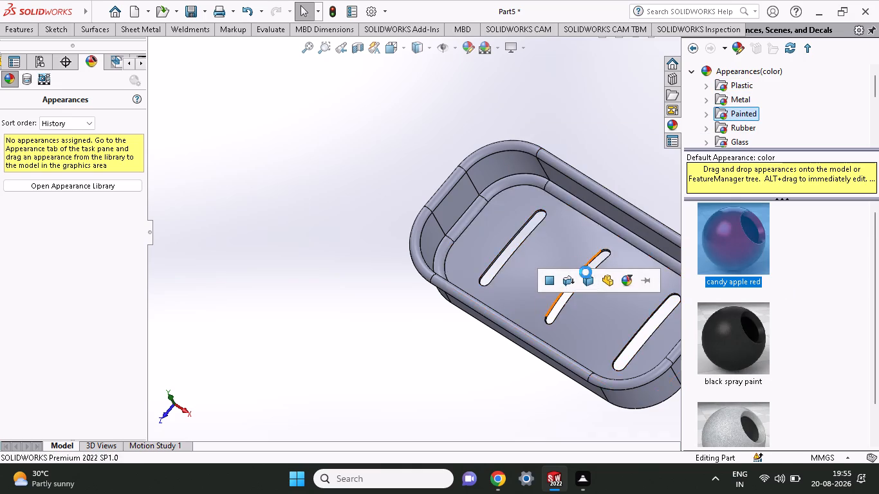
left_click(584, 281)
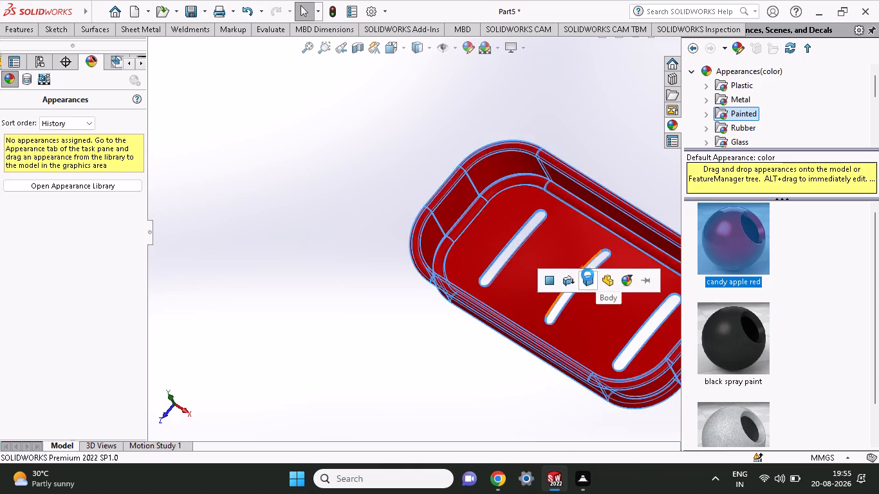
Examine the coloured tray's outer walls, slotted floor and underside from several angles.
middle_click_drag(588, 275, 607, 237)
scroll(607, 237, "up", 2)
middle_click_drag(607, 237, 615, 219)
scroll(607, 237, "up", 1)
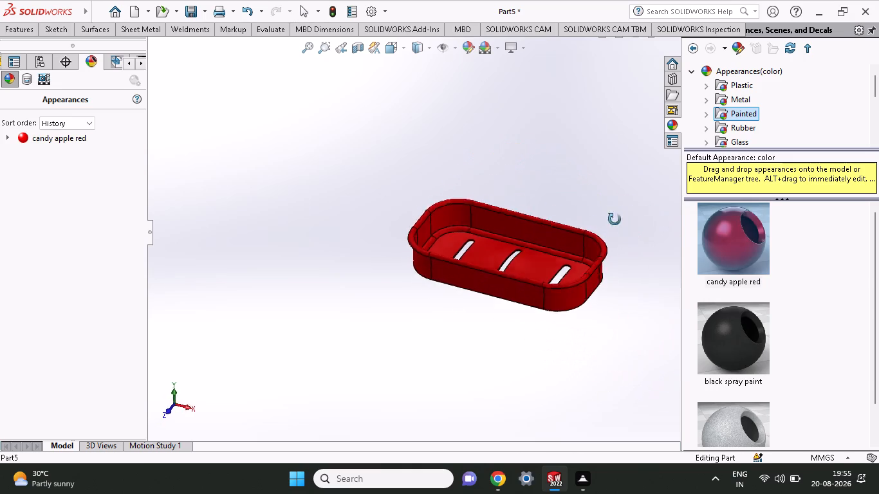
middle_click_drag(615, 219, 535, 367)
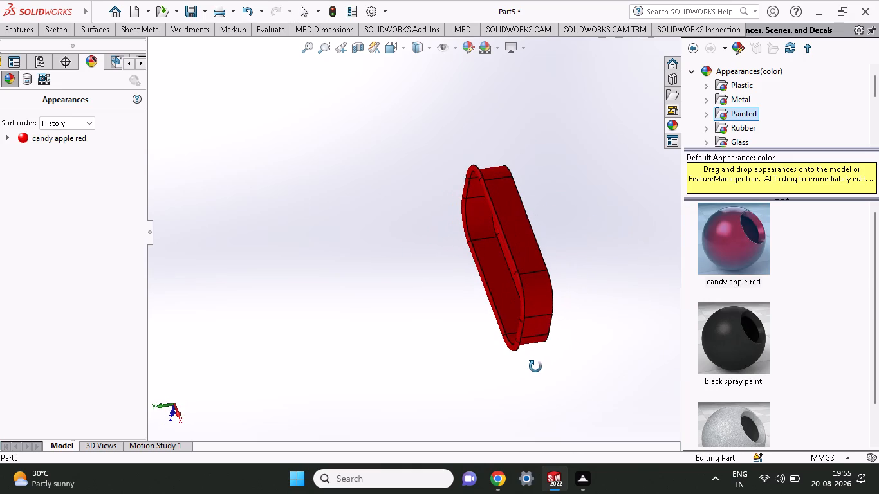
middle_click_drag(535, 367, 575, 312)
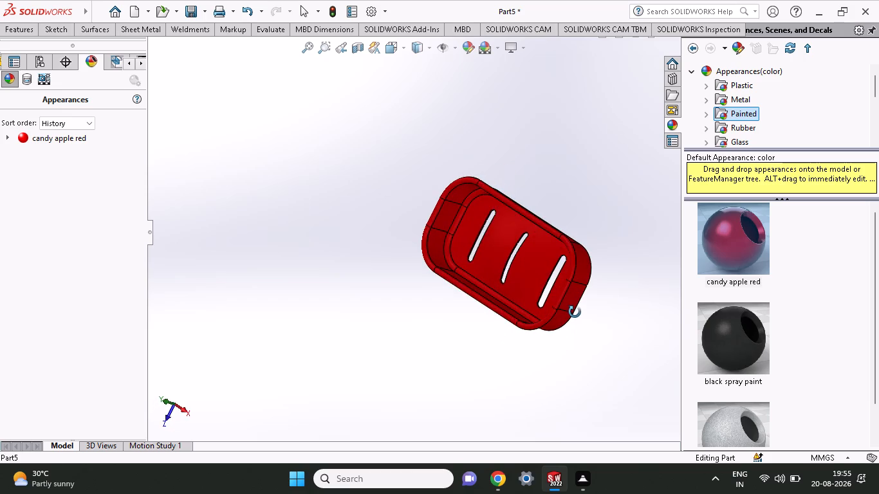
middle_click_drag(575, 312, 394, 201)
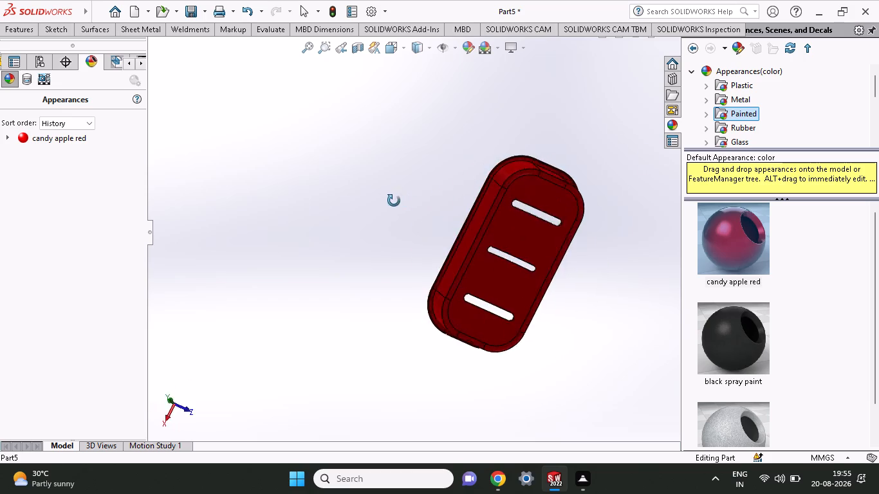
middle_click_drag(394, 201, 510, 388)
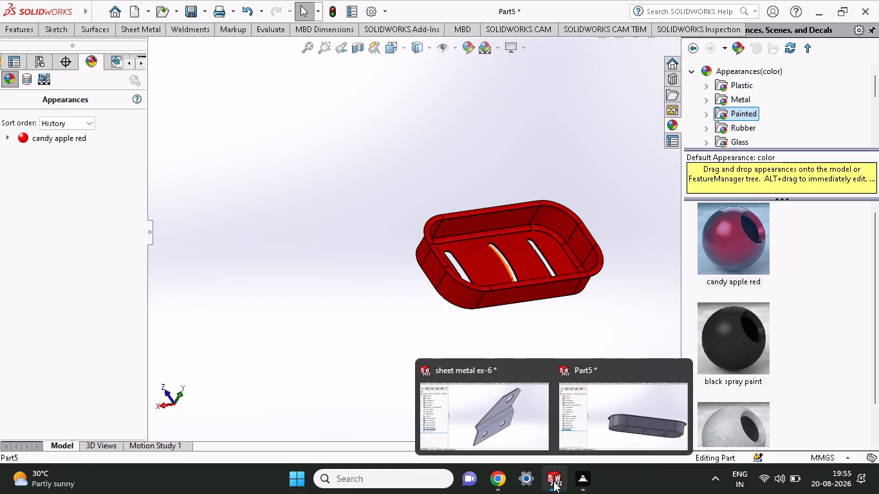
Switch to the open sheet metal ex-6 document and save it under the new name solid woeks sheemetal-7.
left_click(498, 437)
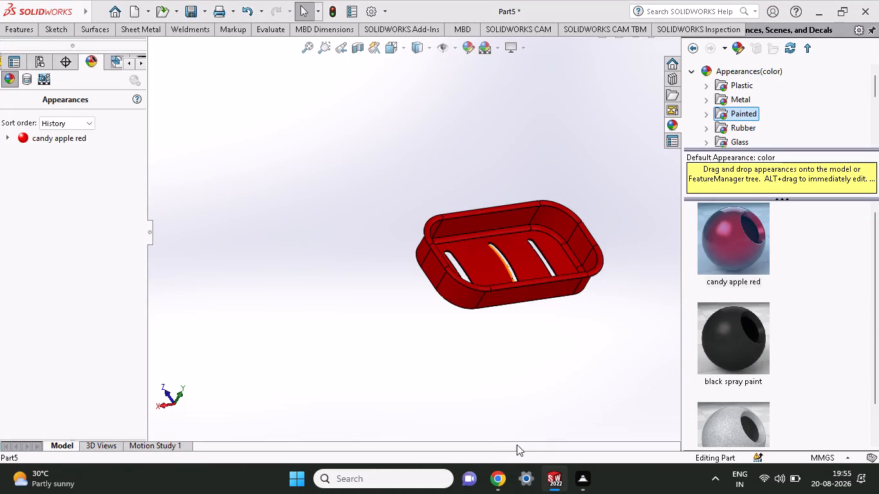
left_click(478, 405)
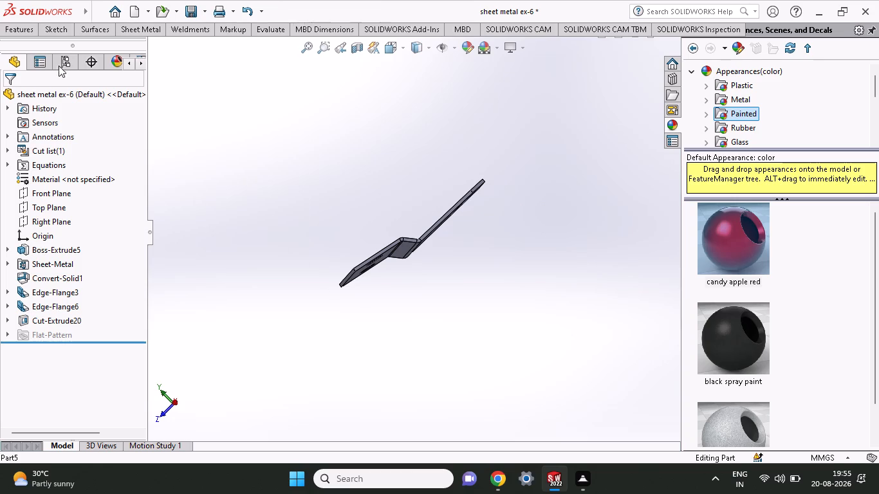
left_click(204, 17)
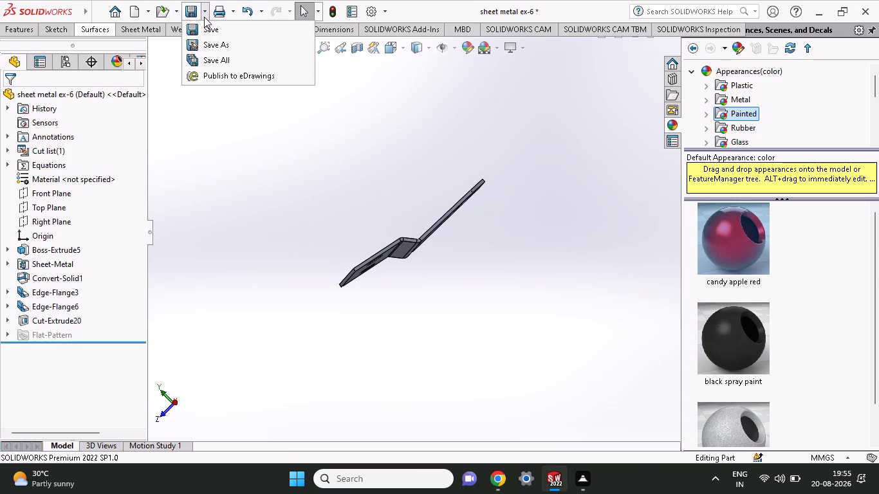
left_click(219, 50)
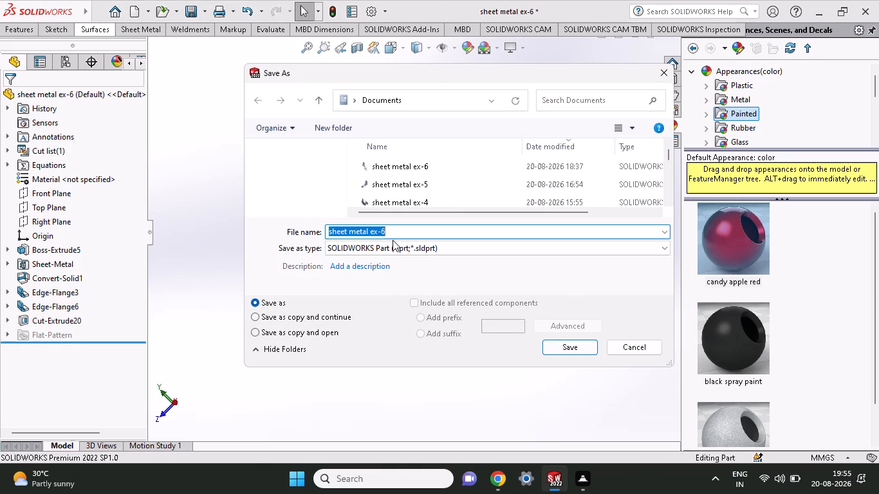
key("BackSpace")
type("sol")
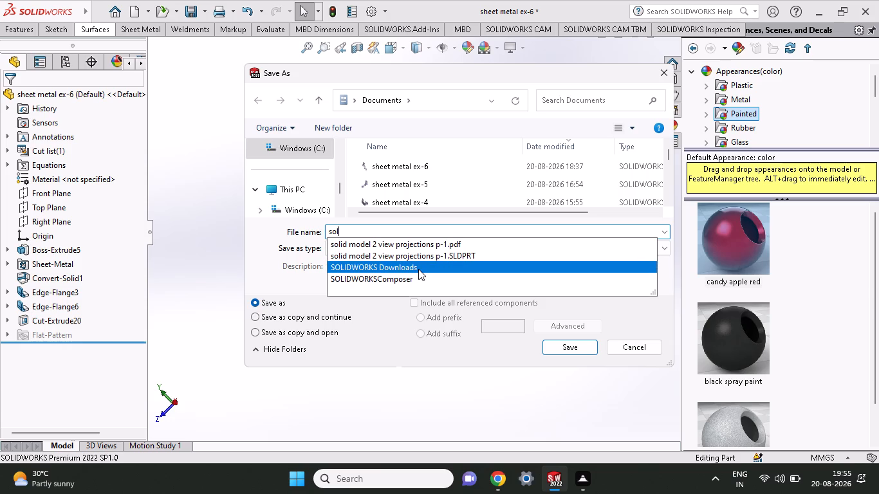
type("id")
key("space")
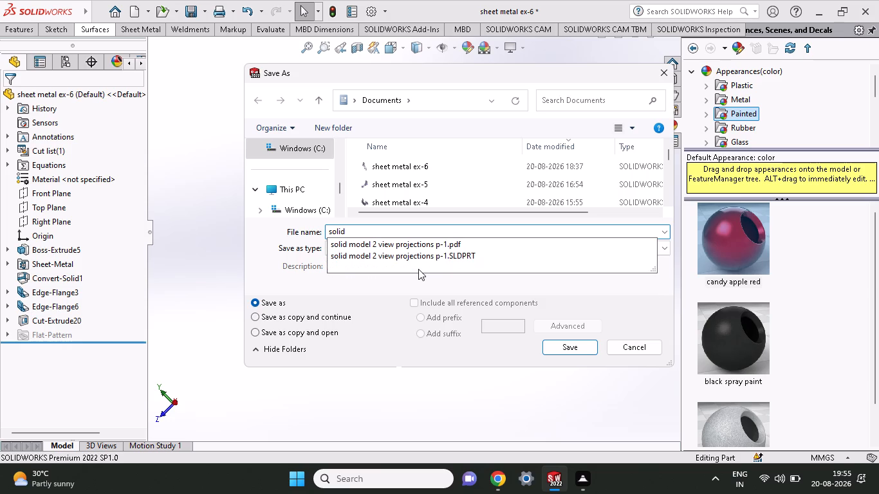
type("woeks shee")
key("space")
key("BackSpace")
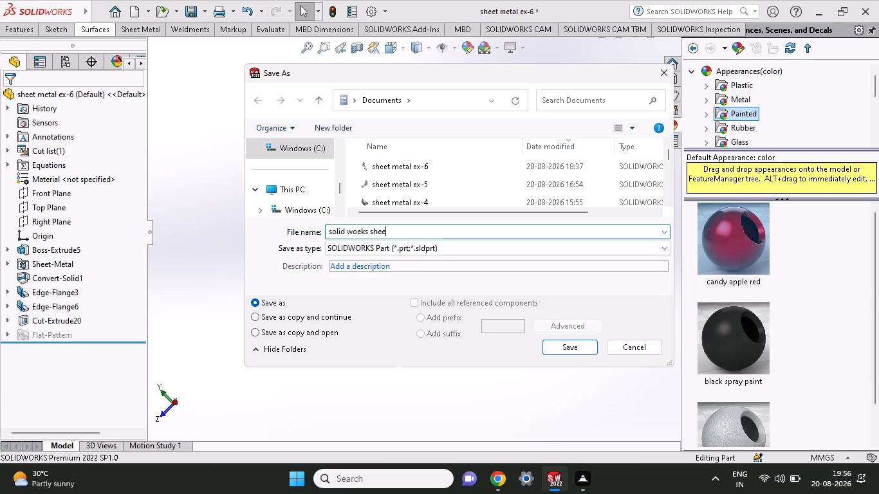
type("t metal")
key("space")
key("BackSpace")
key("BackSpace")
key("BackSpace")
key("BackSpace")
key("BackSpace")
key("BackSpace")
key("BackSpace")
key("BackSpace")
key("BackSpace")
type("emetal")
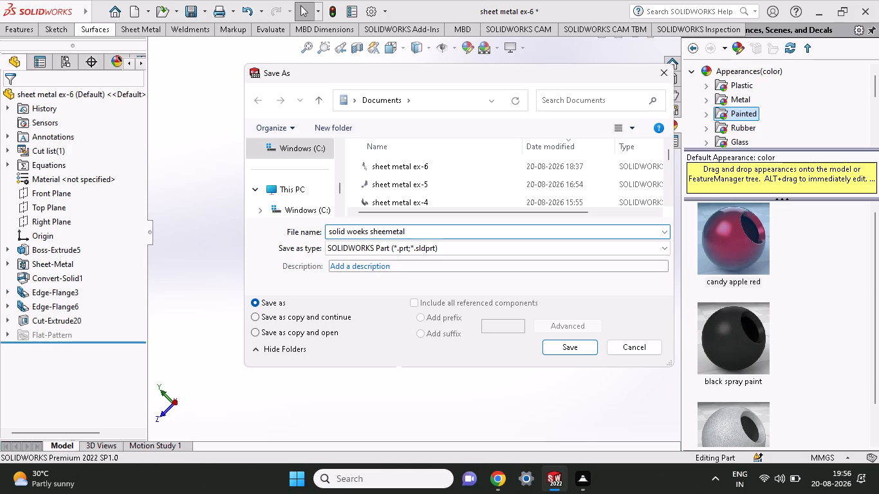
key("minus")
key("7")
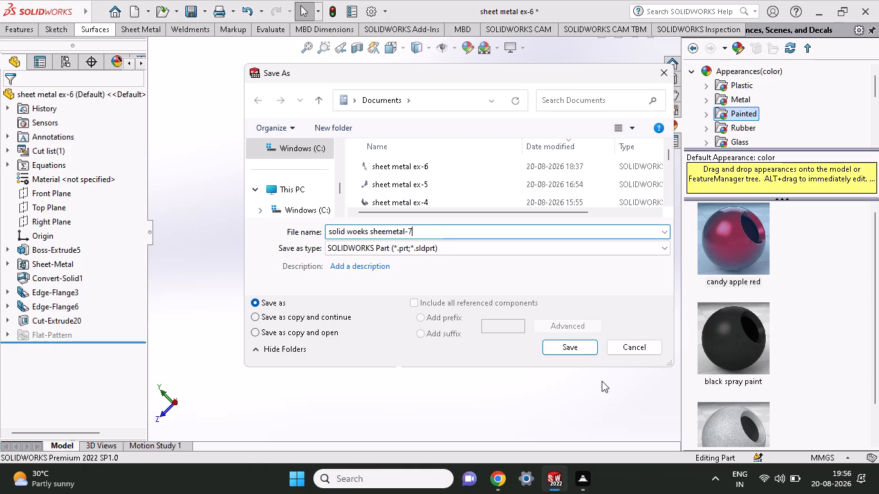
left_click(577, 343)
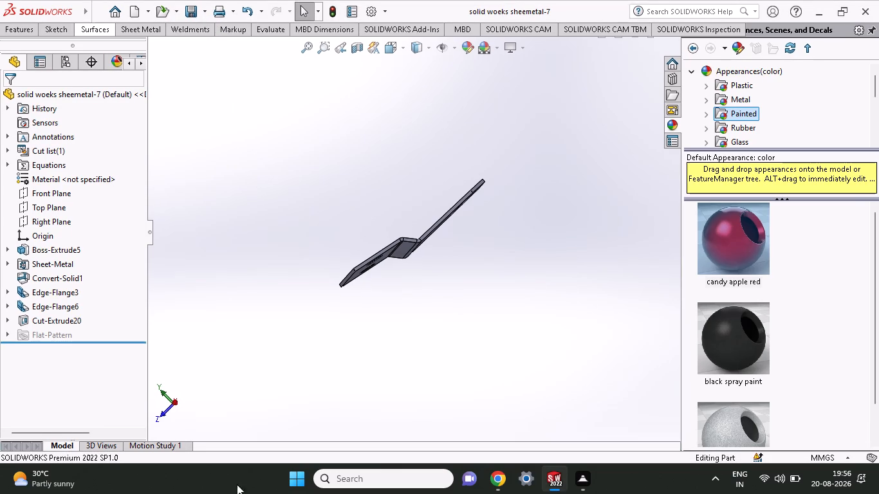
Save a PDF copy of the bracket part in the Documents folder under the name solid woeks sheemetal-7.
left_click(205, 8)
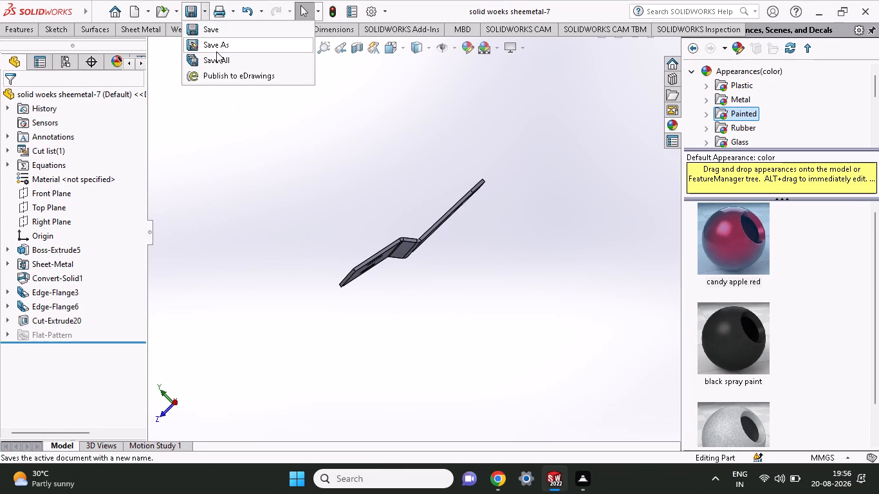
left_click(216, 46)
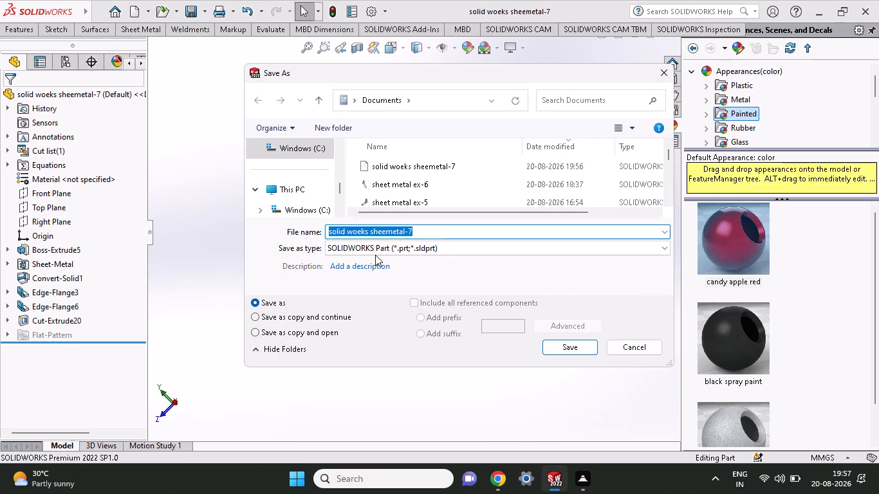
left_click(376, 251)
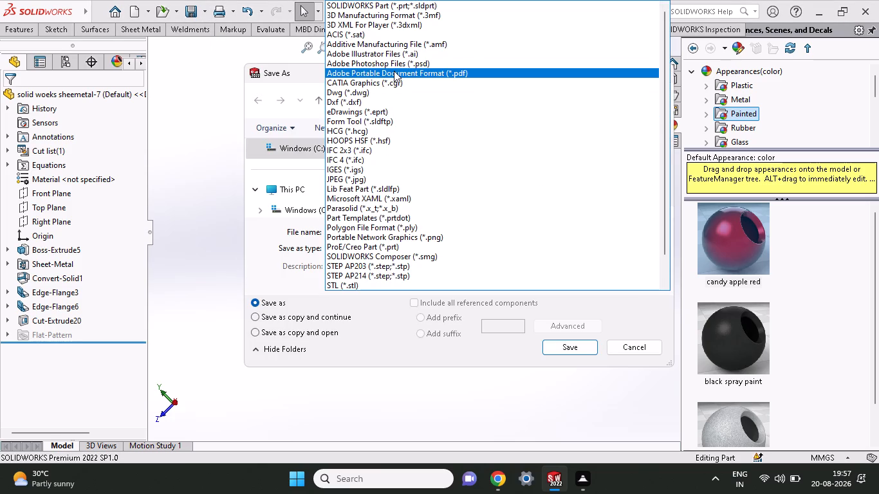
left_click(394, 71)
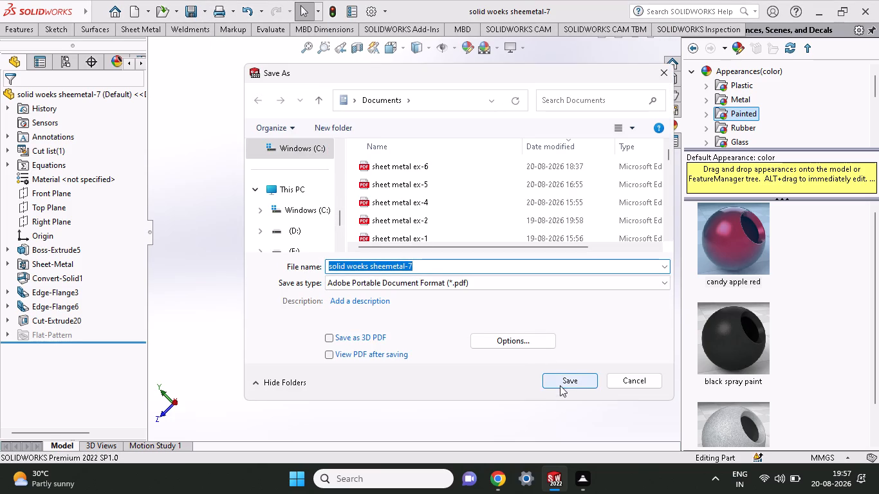
left_click(560, 382)
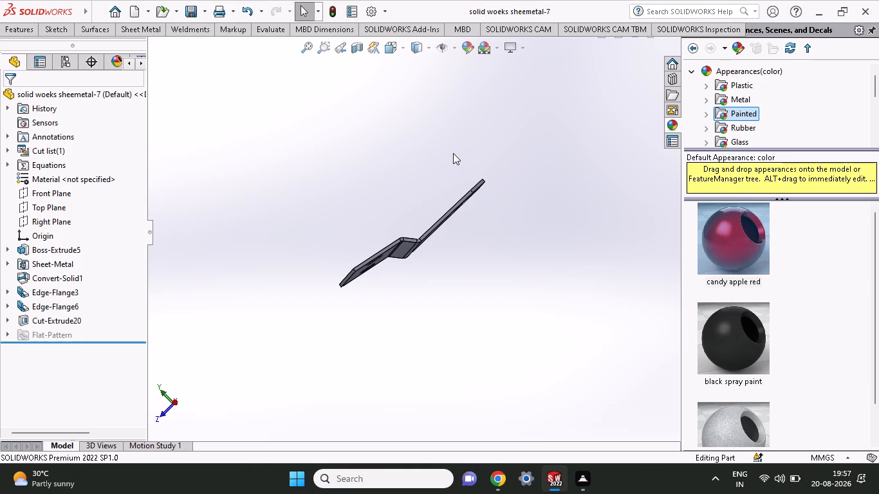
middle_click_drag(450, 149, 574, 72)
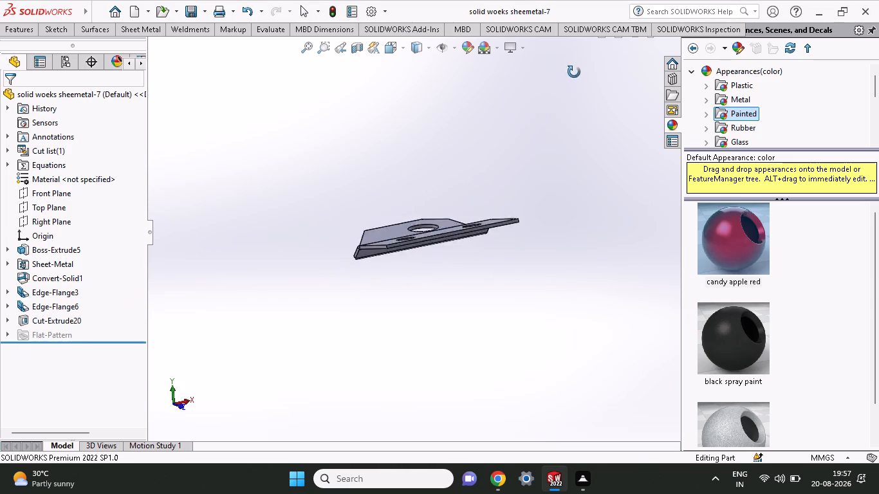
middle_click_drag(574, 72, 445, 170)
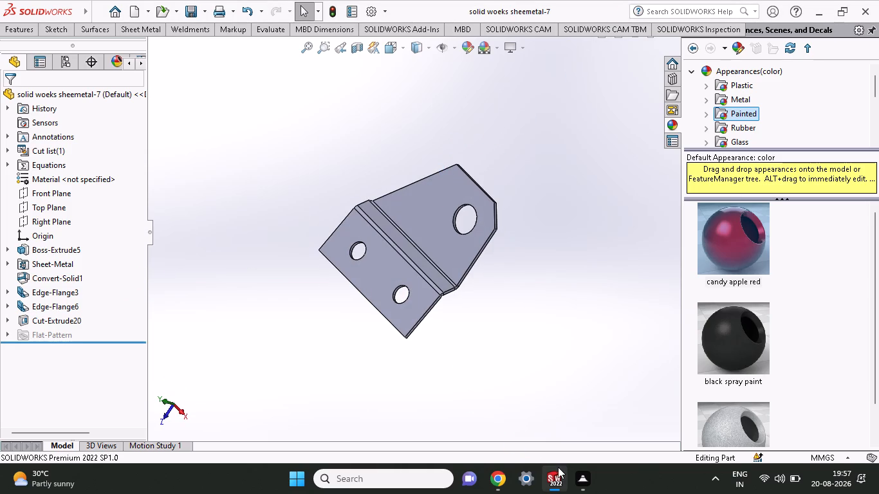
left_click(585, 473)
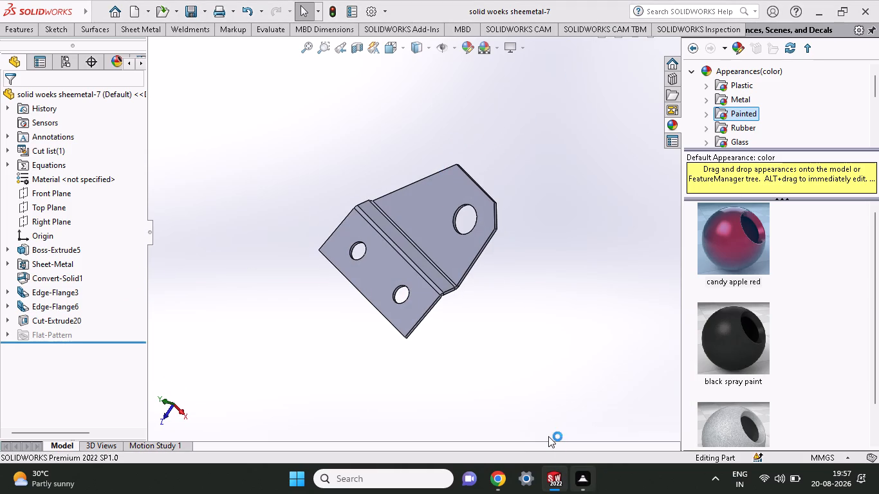